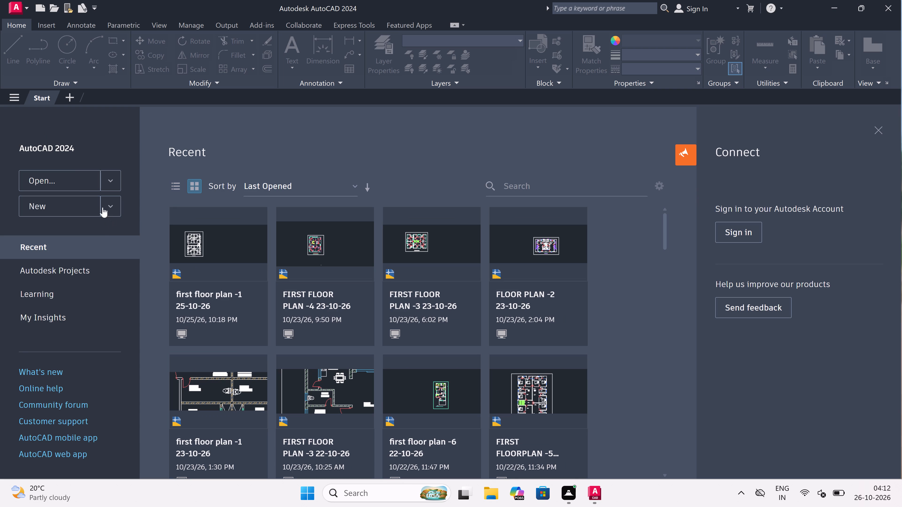
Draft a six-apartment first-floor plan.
Create a new blank drawing.
{"action": "double_click", "coordinate": [67, 202]}
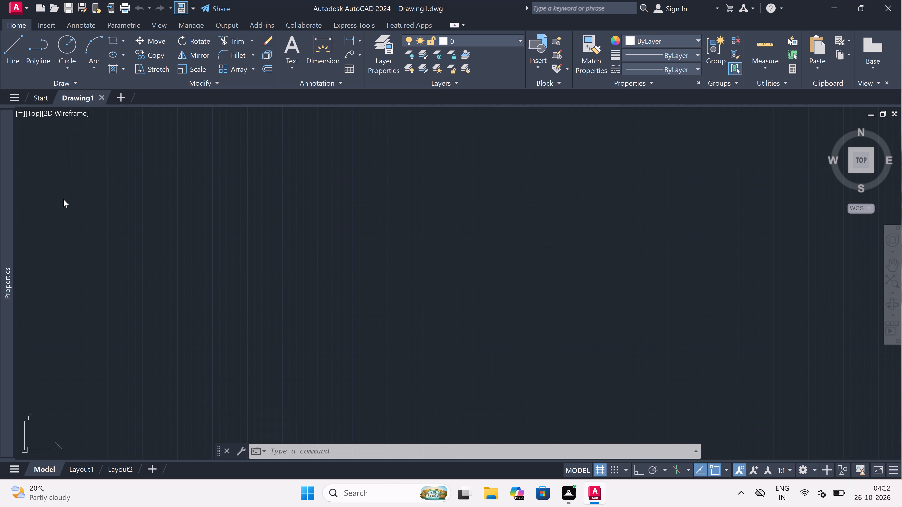
Open the Drawing Units settings for the new drawing.
{"action": "key", "text": "u"}
{"action": "type", "text": "n"}
{"action": "key", "text": "space"}
{"action": "type", "text": "un"}
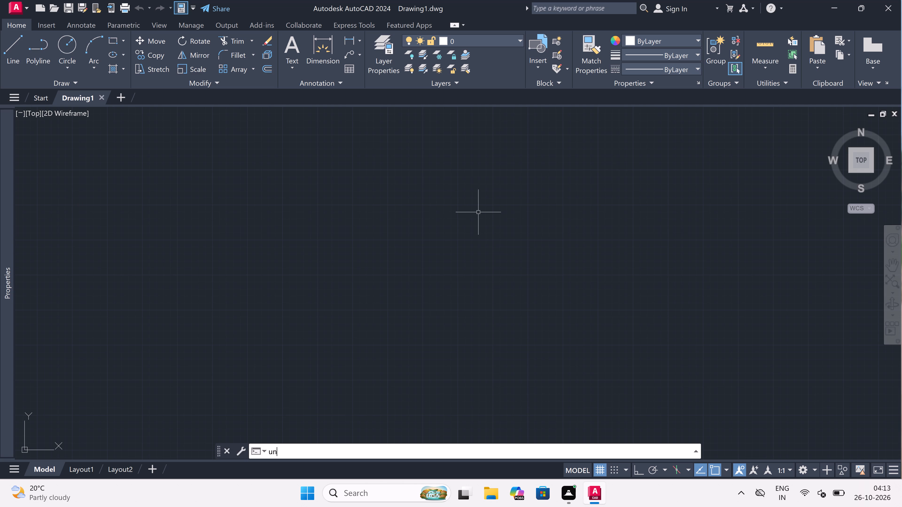
{"action": "key", "text": "space"}
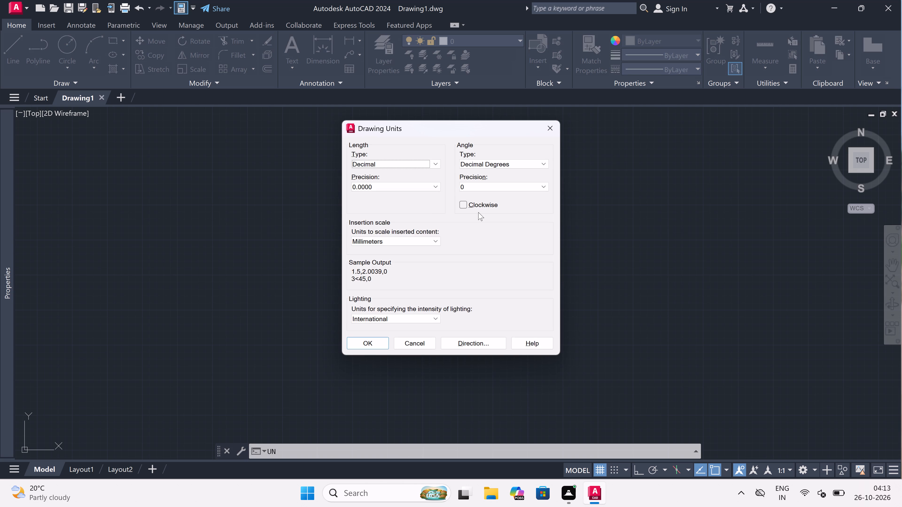
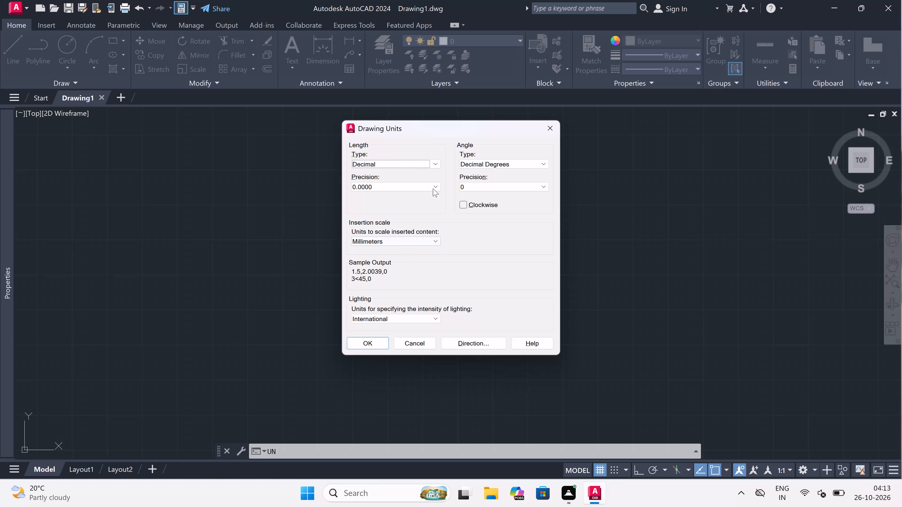
Configure the drawing units to Engineering length with 0'-0" precision and inches as the insertion scale.
{"action": "left_click", "coordinate": [410, 161]}
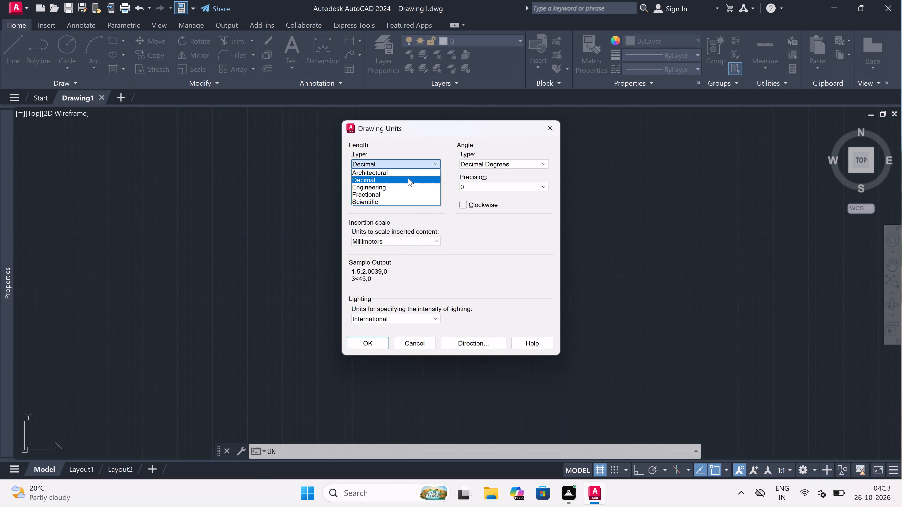
{"action": "left_click", "coordinate": [404, 188]}
{"action": "left_click", "coordinate": [404, 188]}
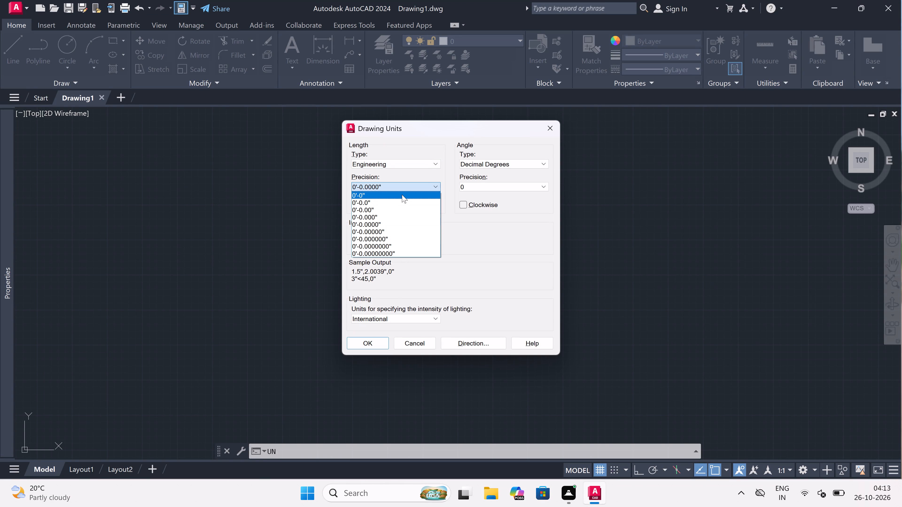
{"action": "left_click", "coordinate": [402, 195]}
{"action": "left_click", "coordinate": [374, 239]}
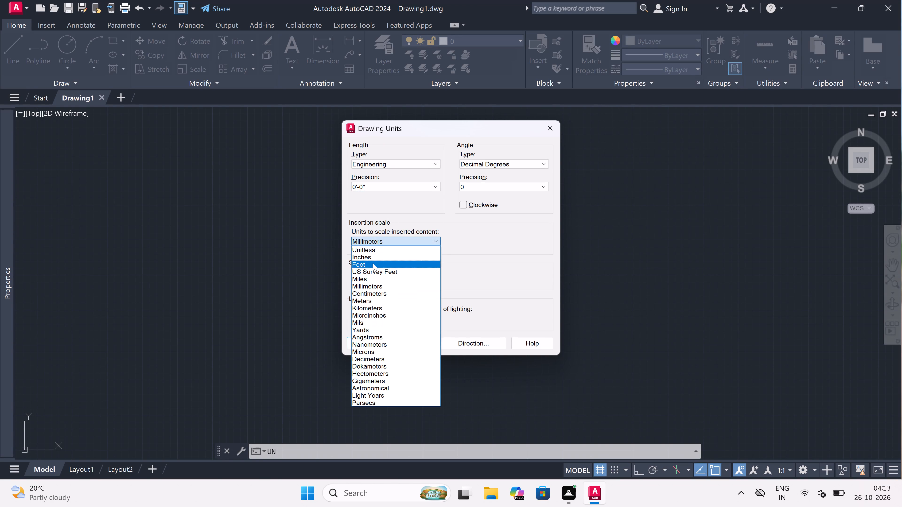
{"action": "left_click", "coordinate": [372, 255]}
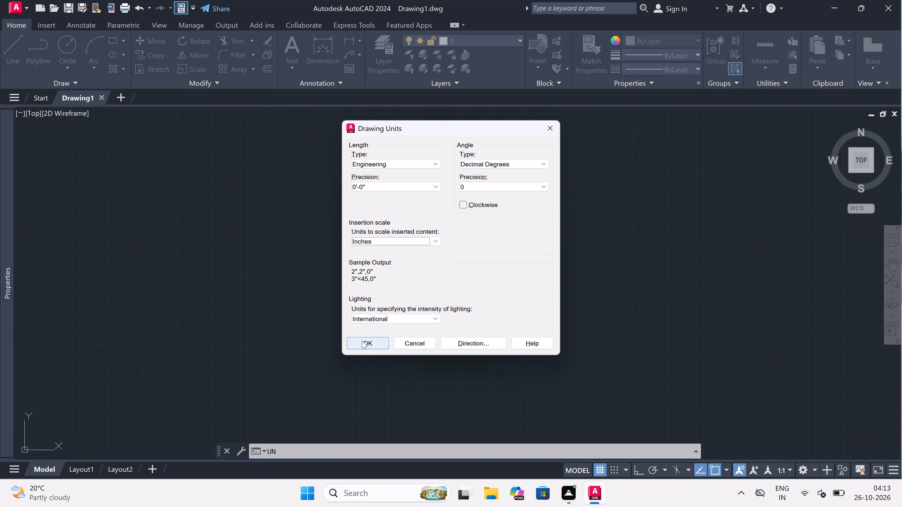
{"action": "left_click", "coordinate": [363, 340]}
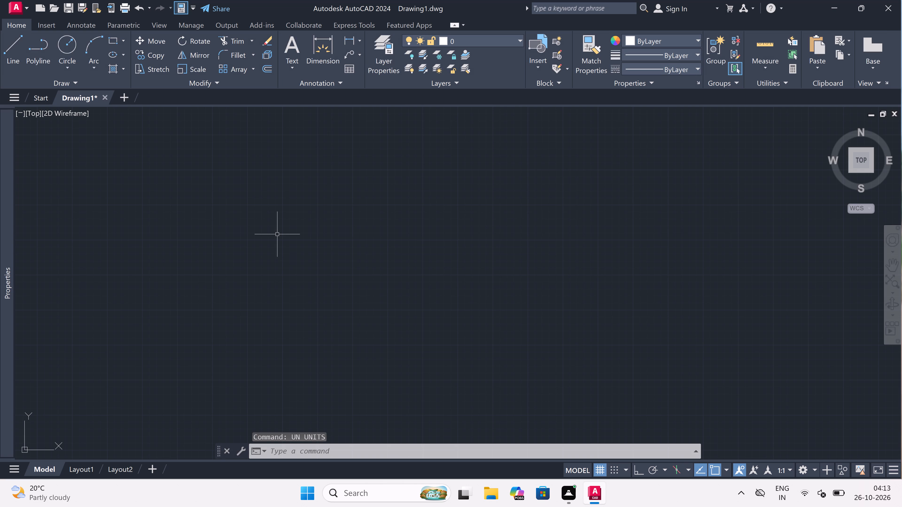
With Ortho on, draw one horizontal and one vertical construction line (XLINE) crossing at a common point.
{"action": "type", "text": "xl"}
{"action": "key", "text": "space"}
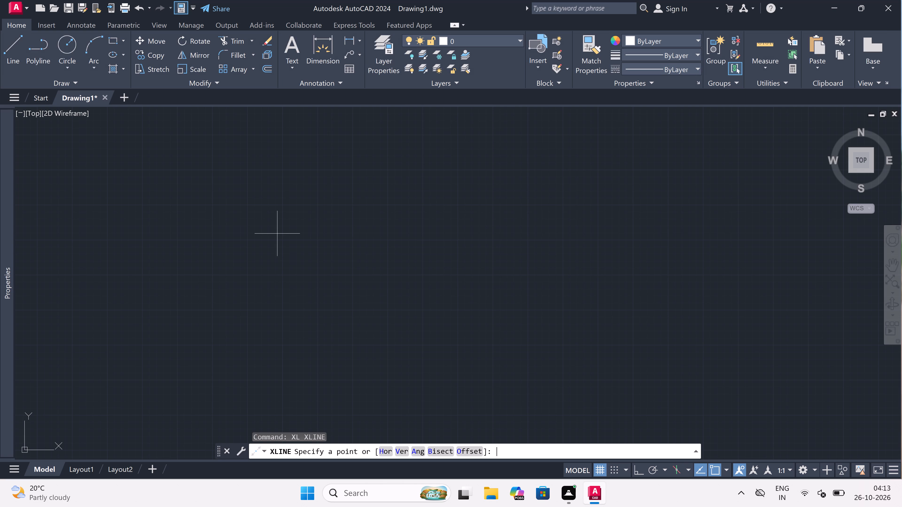
{"action": "left_click", "coordinate": [251, 177]}
{"action": "key", "text": "F8"}
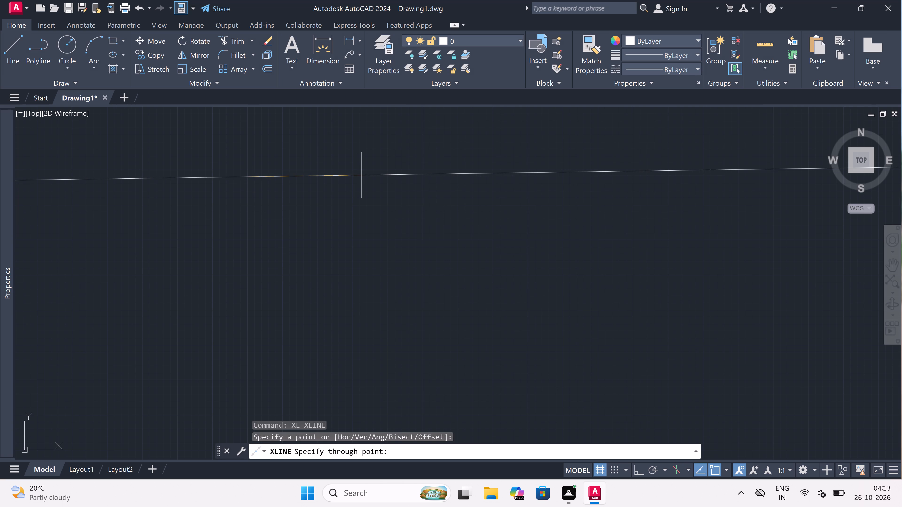
{"action": "left_click", "coordinate": [362, 174]}
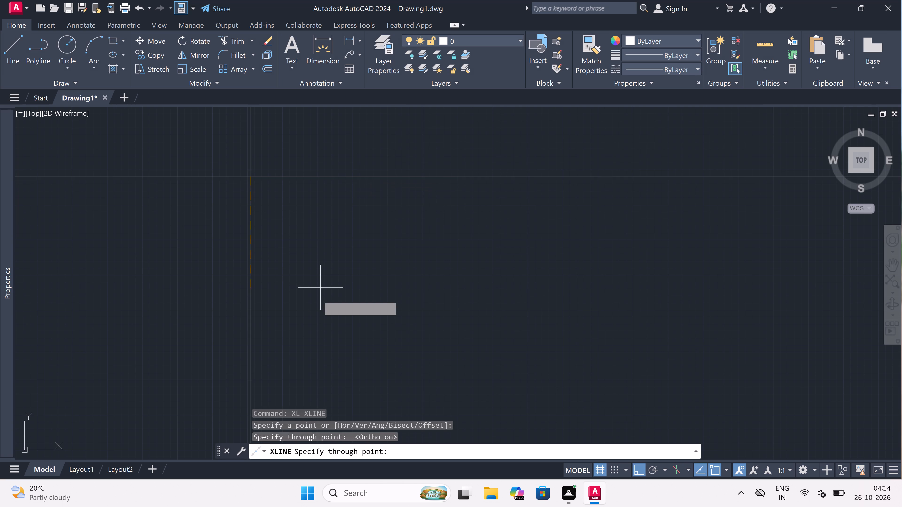
{"action": "left_click", "coordinate": [317, 295]}
{"action": "key", "text": "Escape"}
Trim the construction lines beyond their intersection with a fence, leaving an upper-left corner for the plan.
{"action": "key", "text": "t"}
{"action": "key", "text": "r"}
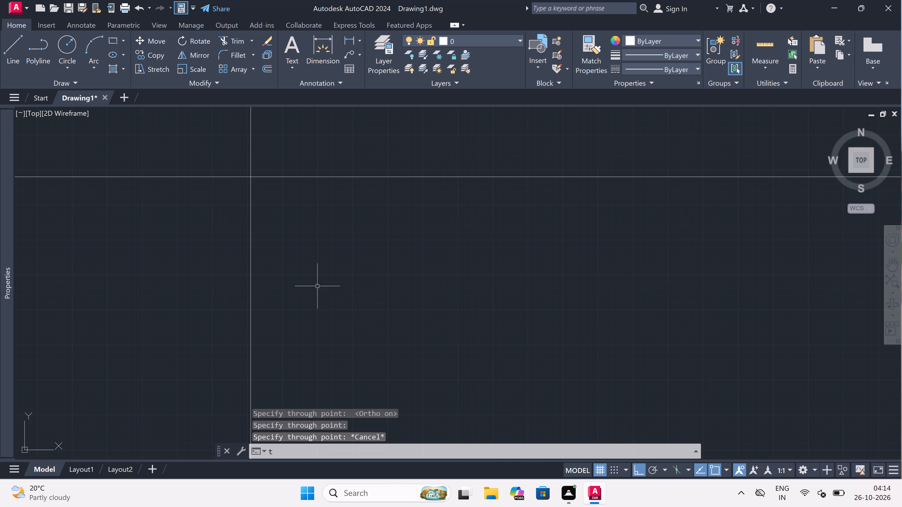
{"action": "key", "text": "space"}
{"action": "left_click_drag", "start_coordinate": [268, 126], "coordinate": [259, 132]}
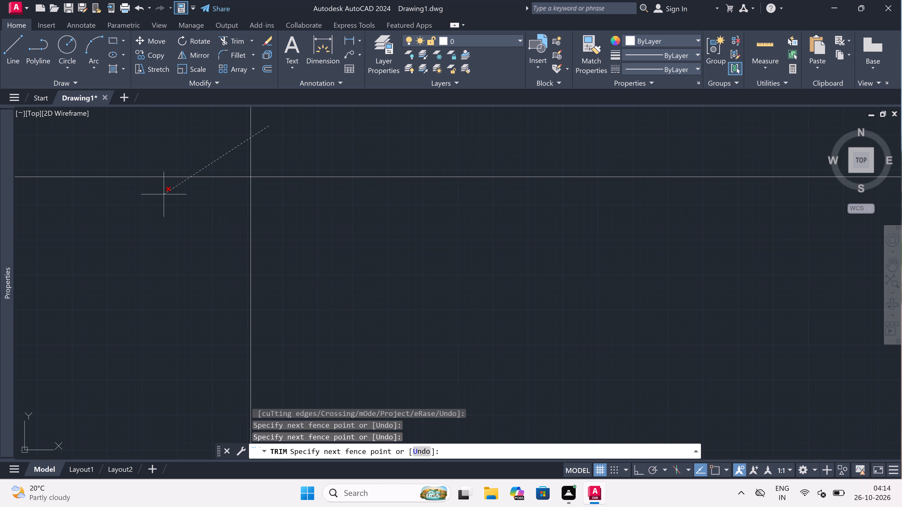
{"action": "left_click", "coordinate": [144, 207]}
{"action": "key", "text": "Escape"}
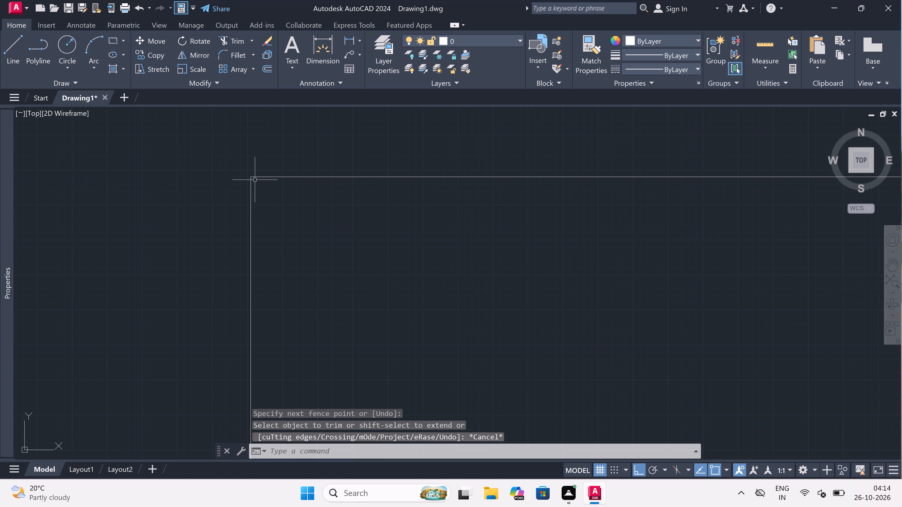
Offset the horizontal and vertical corner lines 4.5" inward to form the outer wall thickness.
{"action": "scroll", "coordinate": [257, 174], "scroll_direction": "up", "scroll_amount": 5}
{"action": "scroll", "coordinate": [257, 174], "scroll_direction": "down", "scroll_amount": 1}
{"action": "key", "text": "o"}
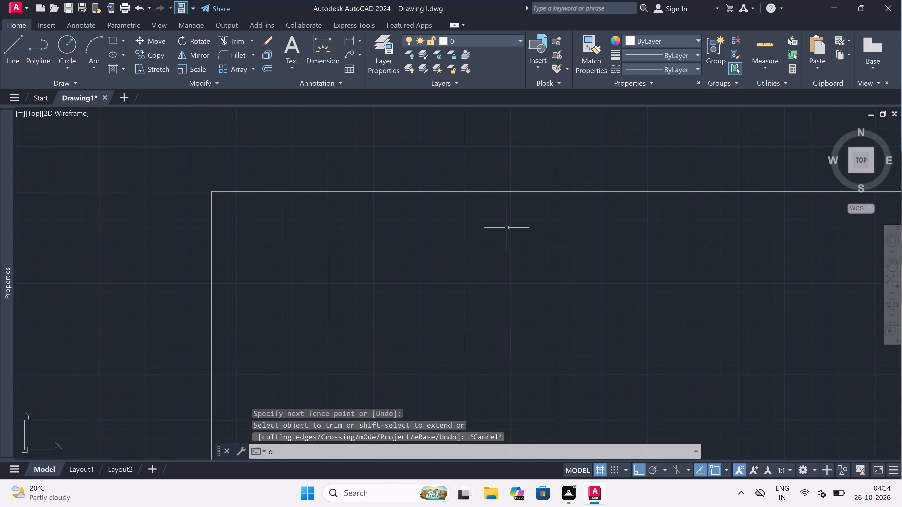
{"action": "key", "text": "space"}
{"action": "left_click", "coordinate": [495, 194]}
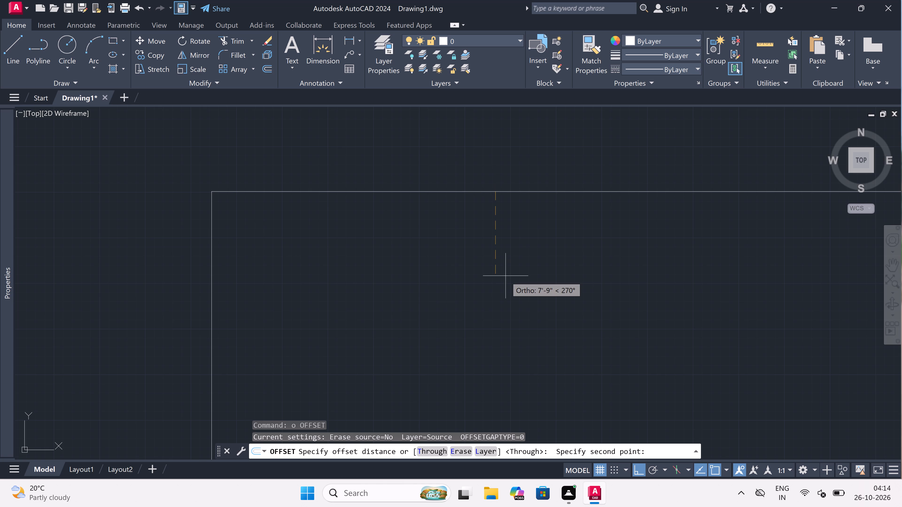
{"action": "type", "text": "4.5\""}
{"action": "key", "text": "space"}
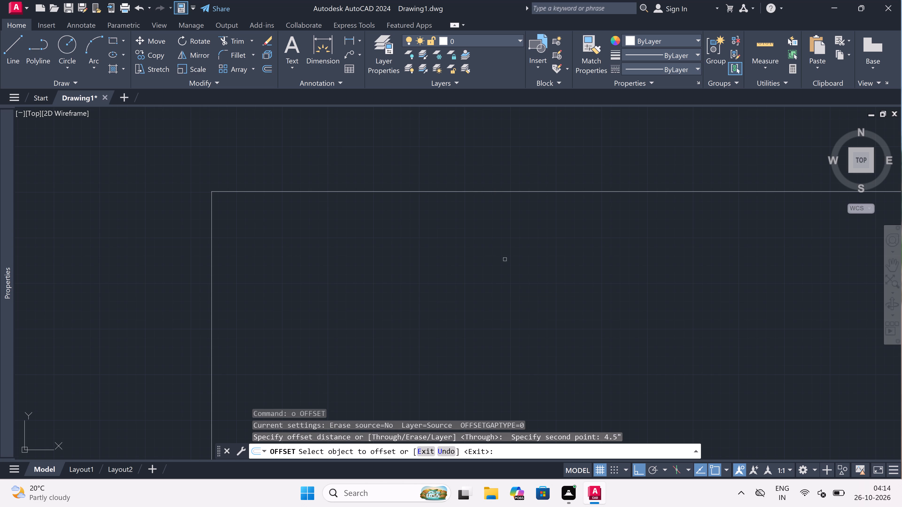
{"action": "left_click", "coordinate": [422, 192]}
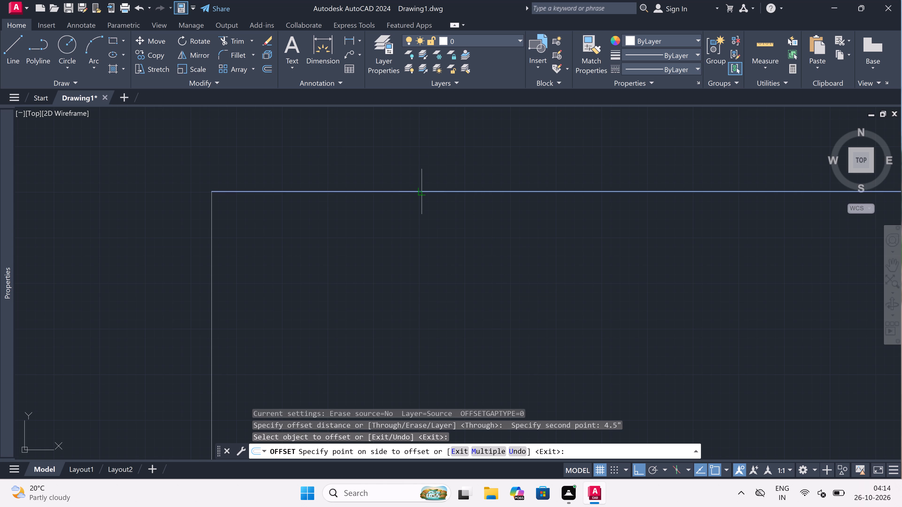
{"action": "left_click", "coordinate": [414, 211]}
{"action": "scroll", "coordinate": [214, 203], "scroll_direction": "up", "scroll_amount": 1}
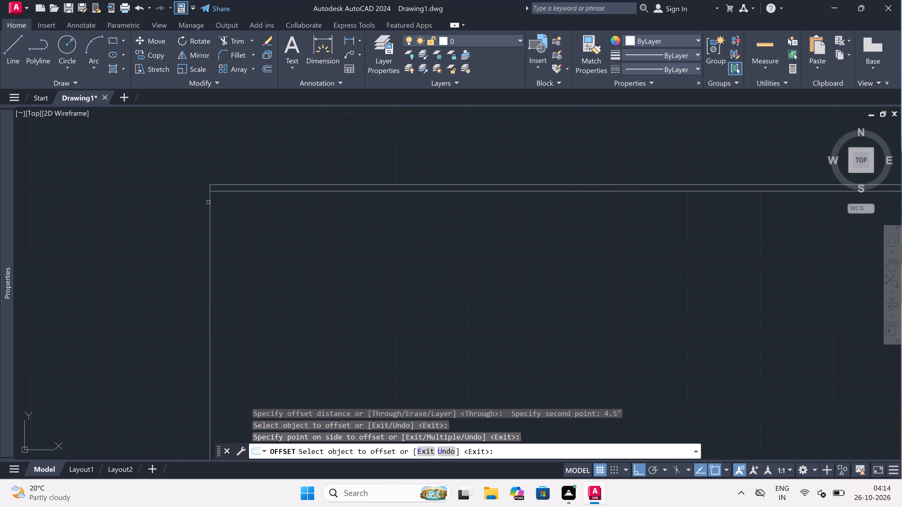
{"action": "left_click_drag", "start_coordinate": [211, 202], "coordinate": [224, 201]}
{"action": "left_click", "coordinate": [224, 202]}
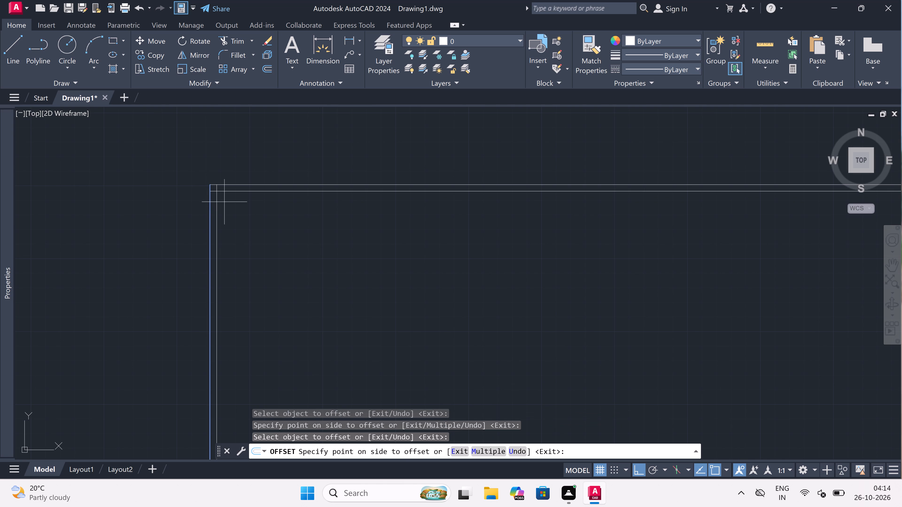
{"action": "key", "text": "Escape"}
Offset the inner line of the top wall 10'6" downward to mark the room's depth.
{"action": "key", "text": "space"}
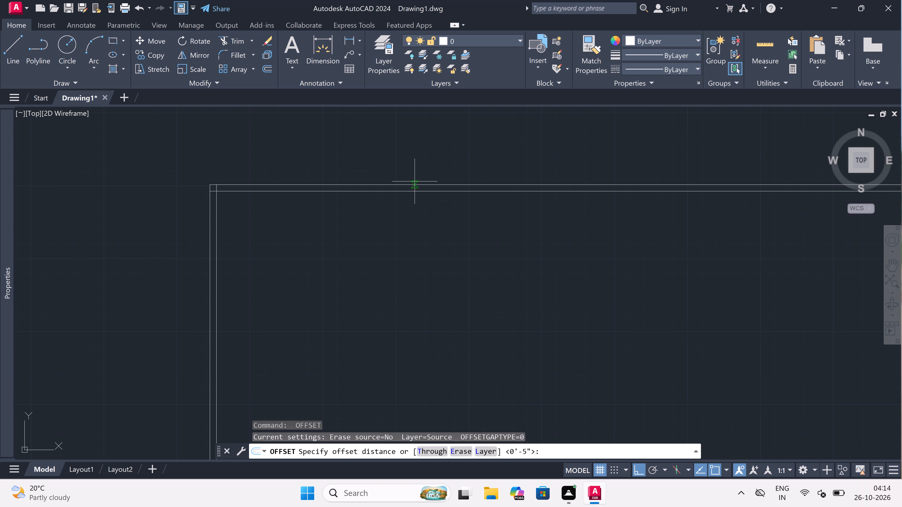
{"action": "scroll", "coordinate": [182, 195], "scroll_direction": "up", "scroll_amount": 2}
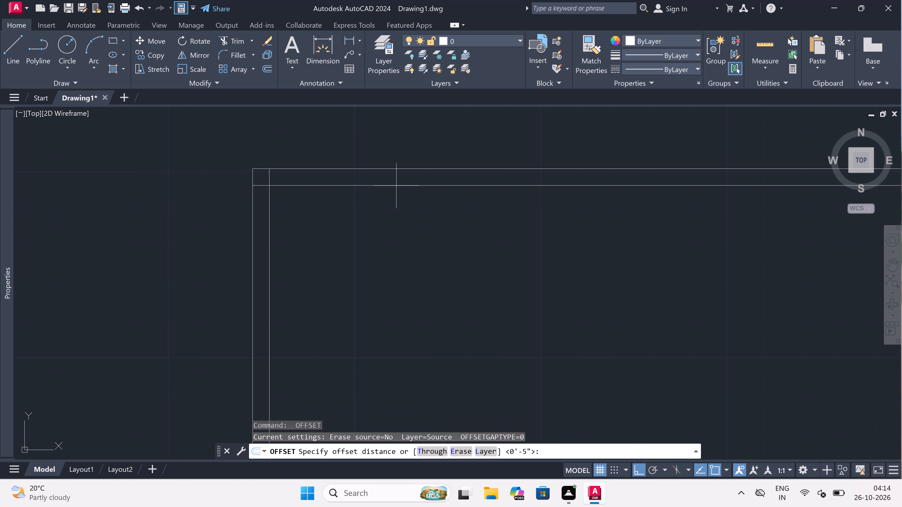
{"action": "left_click", "coordinate": [413, 183]}
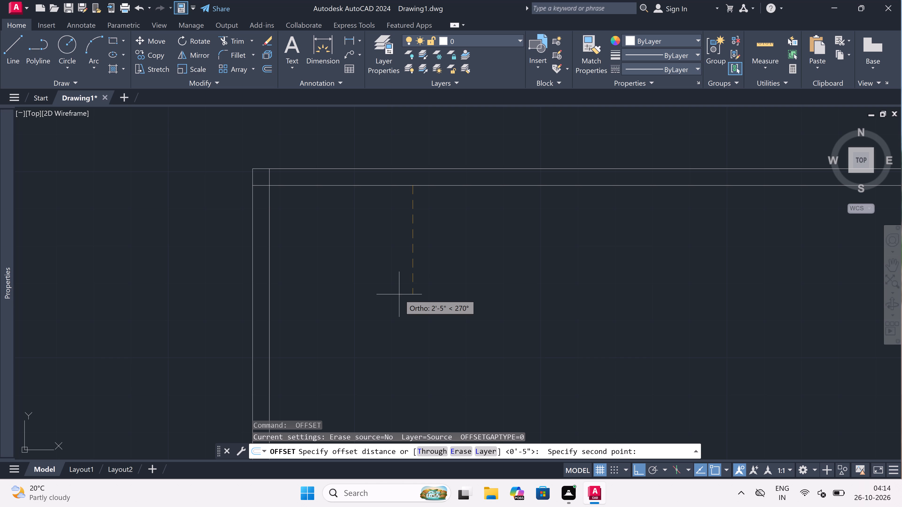
{"action": "key", "text": "1"}
{"action": "type", "text": "0'"}
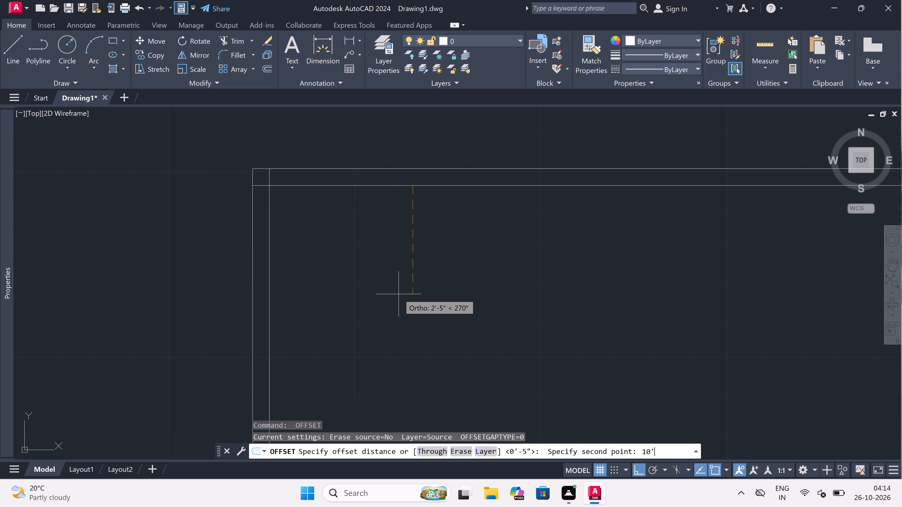
{"action": "type", "text": "6\""}
{"action": "key", "text": "space"}
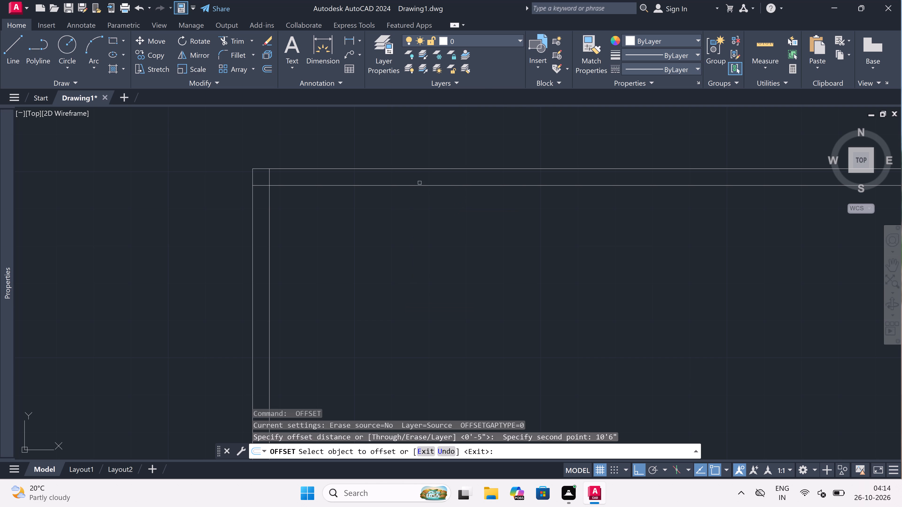
{"action": "left_click_drag", "start_coordinate": [417, 186], "coordinate": [415, 226]}
{"action": "left_click", "coordinate": [405, 252]}
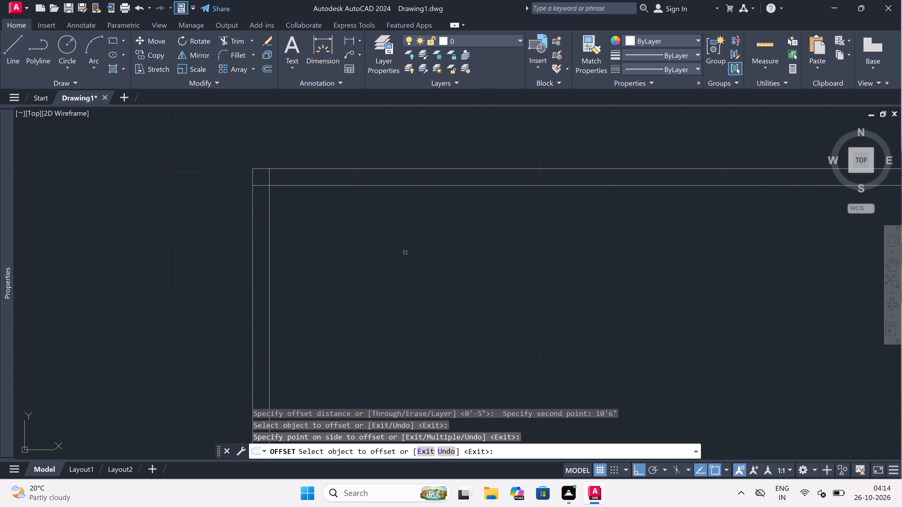
{"action": "scroll", "coordinate": [406, 252], "scroll_direction": "down", "scroll_amount": 5}
{"action": "scroll", "coordinate": [402, 284], "scroll_direction": "up", "scroll_amount": 3}
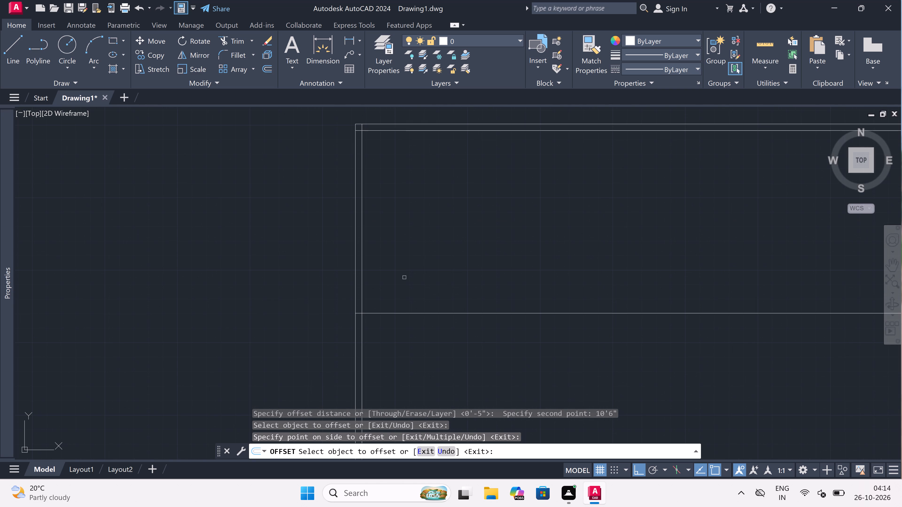
{"action": "key", "text": "Escape"}
Offset the room's lower horizontal line 4.5" downward to give that wall its thickness.
{"action": "key", "text": "space"}
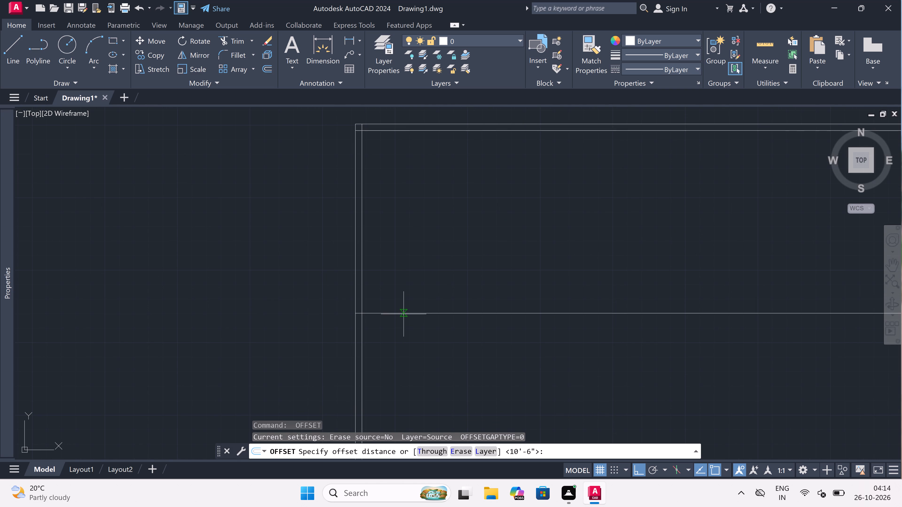
{"action": "left_click", "coordinate": [404, 313]}
{"action": "type", "text": "4.5\""}
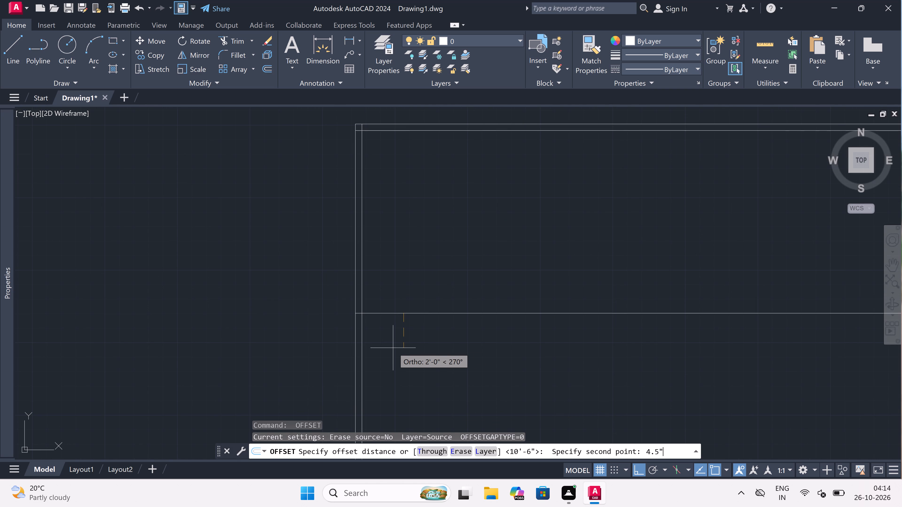
{"action": "key", "text": "space"}
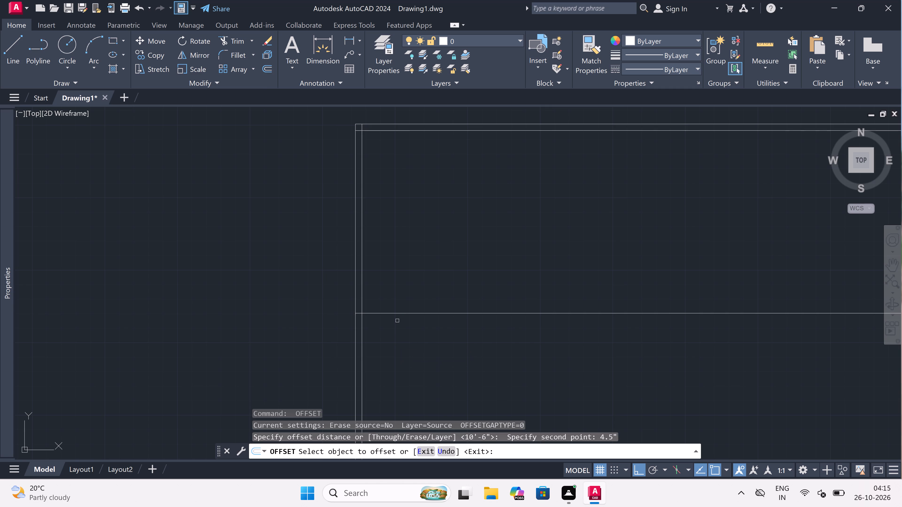
{"action": "left_click", "coordinate": [400, 314]}
{"action": "left_click", "coordinate": [389, 349]}
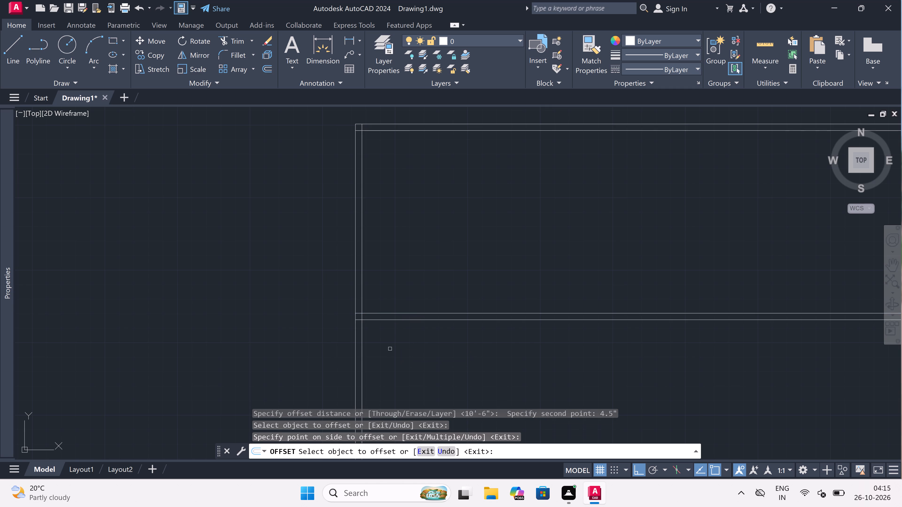
{"action": "key", "text": "Escape"}
Offset the inner line of the left wall 12' to the right to mark the room's width.
{"action": "key", "text": "space"}
{"action": "left_click", "coordinate": [365, 254]}
{"action": "scroll", "coordinate": [541, 270], "scroll_direction": "up", "scroll_amount": 1}
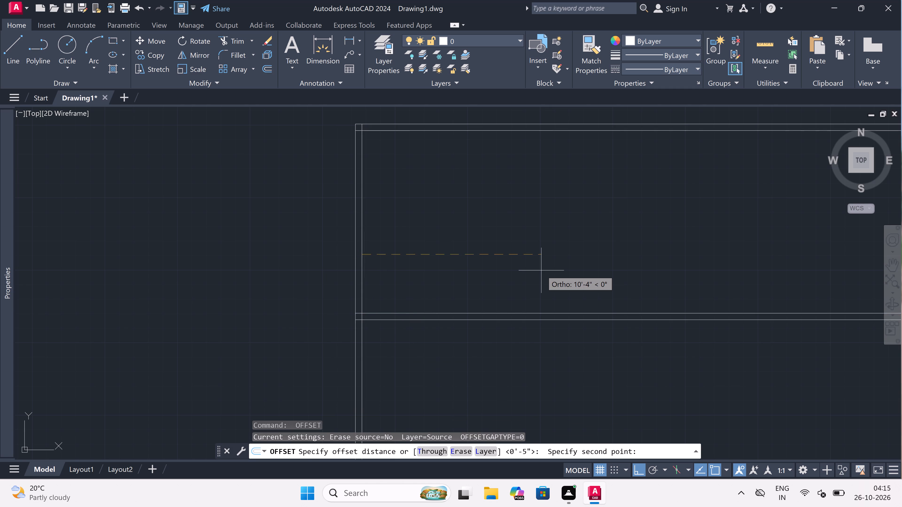
{"action": "key", "text": "1"}
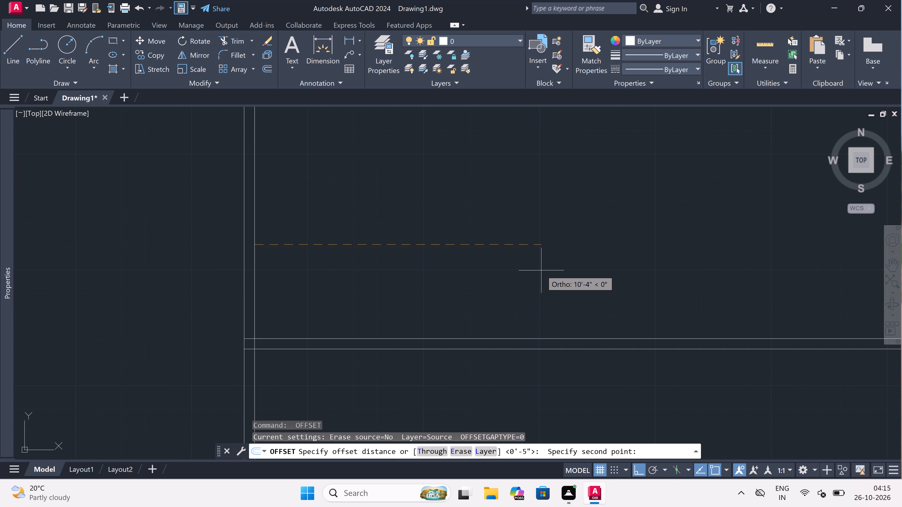
{"action": "type", "text": "2'"}
{"action": "key", "text": "space"}
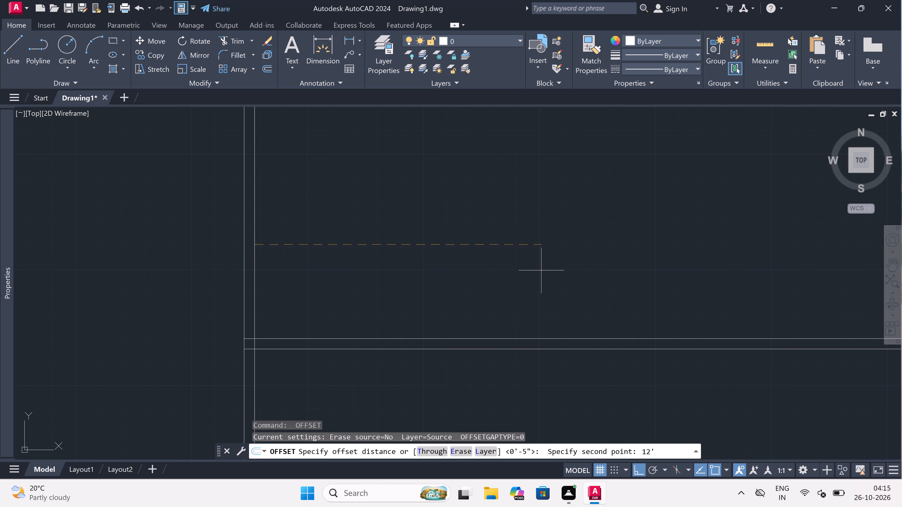
{"action": "left_click_drag", "start_coordinate": [254, 253], "coordinate": [309, 255]}
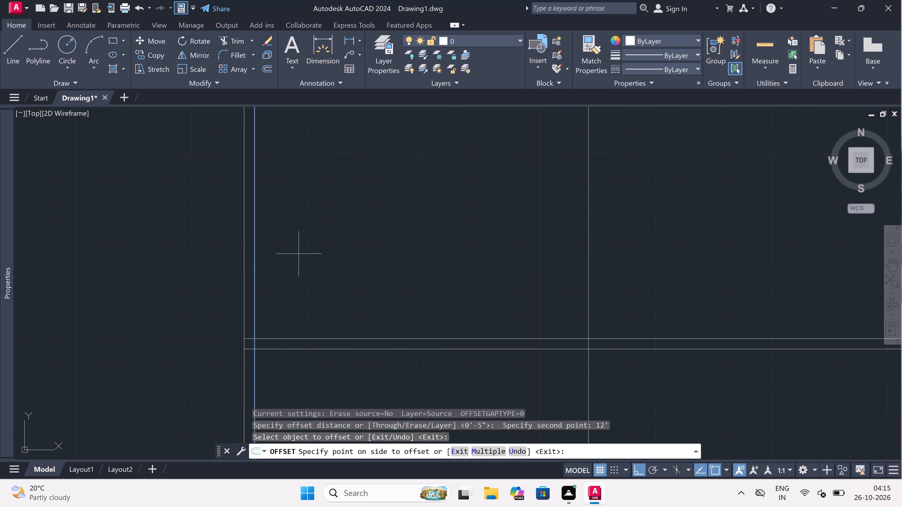
{"action": "left_click", "coordinate": [370, 260]}
{"action": "key", "text": "Escape"}
Offset the first room's right-hand vertical line 4.5" to the right to give that wall its thickness.
{"action": "key", "text": "space"}
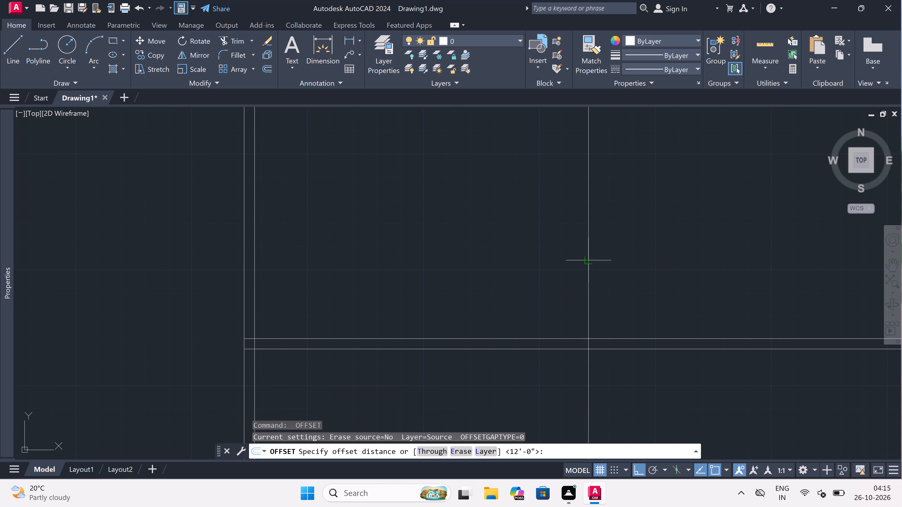
{"action": "left_click", "coordinate": [589, 260]}
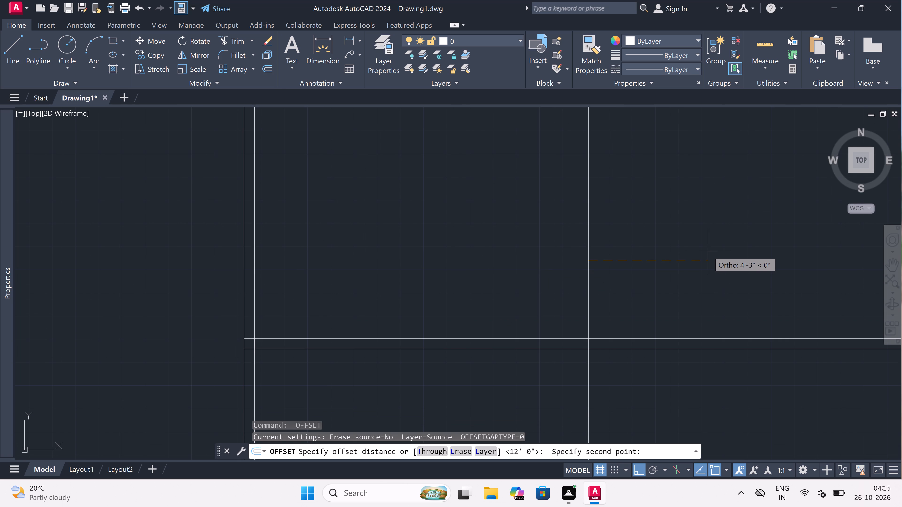
{"action": "key", "text": "4"}
{"action": "key", "text": "period"}
{"action": "key", "text": "5"}
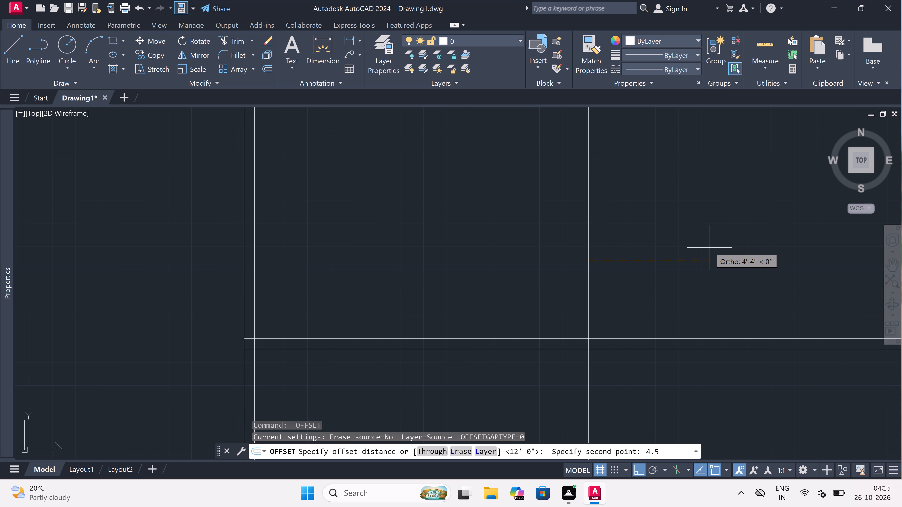
{"action": "type", "text": "\""}
{"action": "key", "text": "space"}
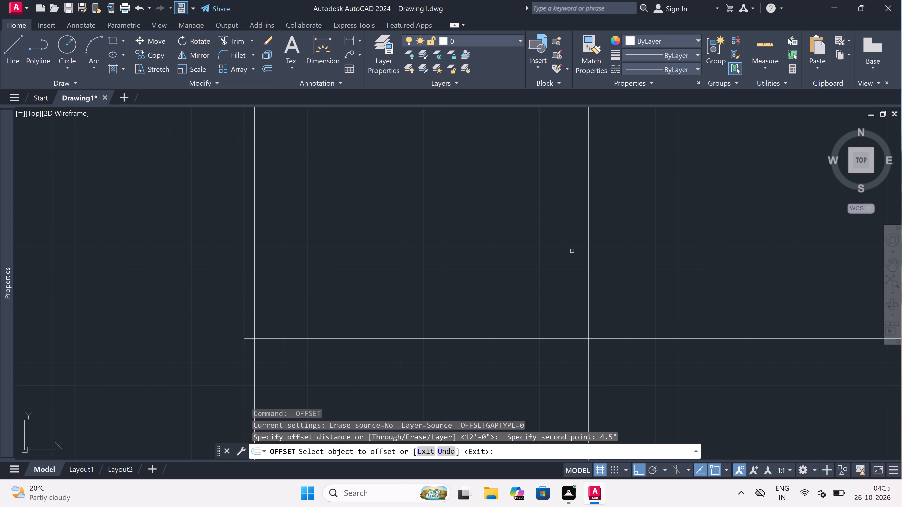
{"action": "left_click_drag", "start_coordinate": [589, 242], "coordinate": [610, 242]}
{"action": "left_click", "coordinate": [630, 242]}
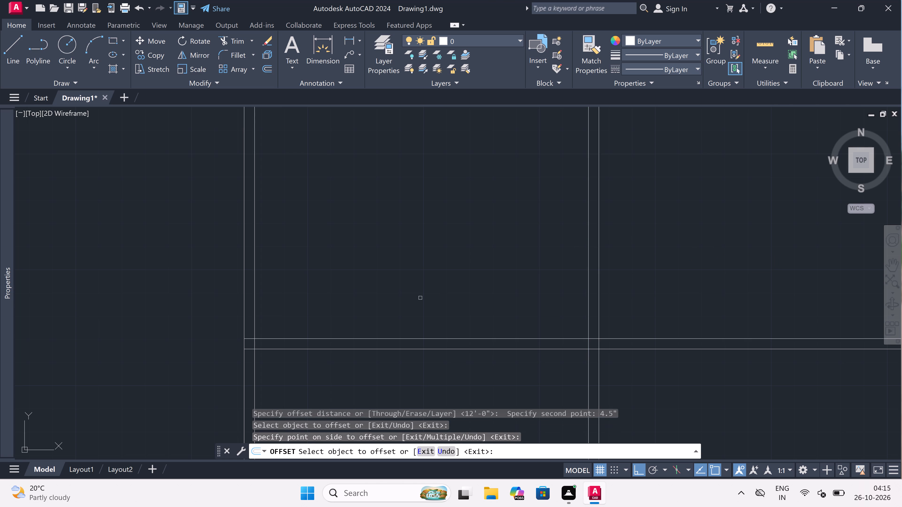
{"action": "scroll", "coordinate": [417, 297], "scroll_direction": "down", "scroll_amount": 3}
{"action": "scroll", "coordinate": [455, 273], "scroll_direction": "up", "scroll_amount": 2}
{"action": "key", "text": "Escape"}
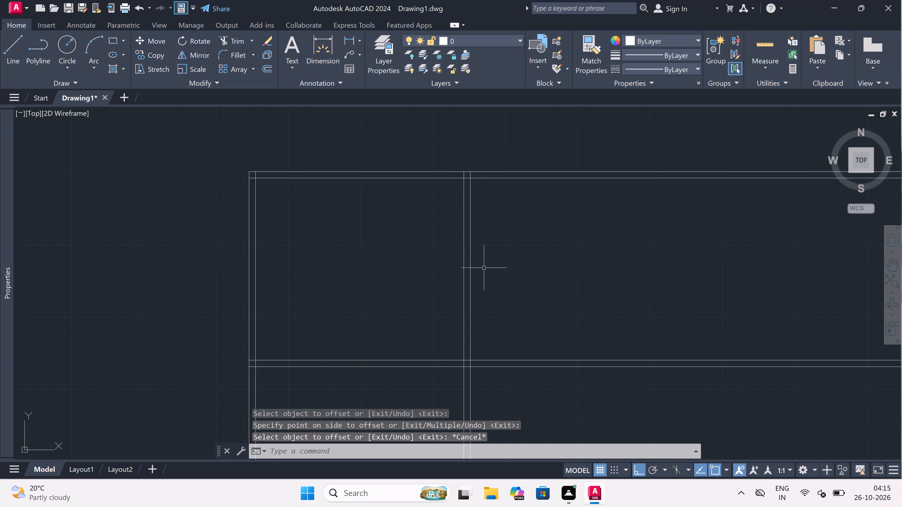
Offset the outer line of the first room's right wall 4' to the right to mark the adjoining space's width.
{"action": "key", "text": "space"}
{"action": "left_click", "coordinate": [475, 254]}
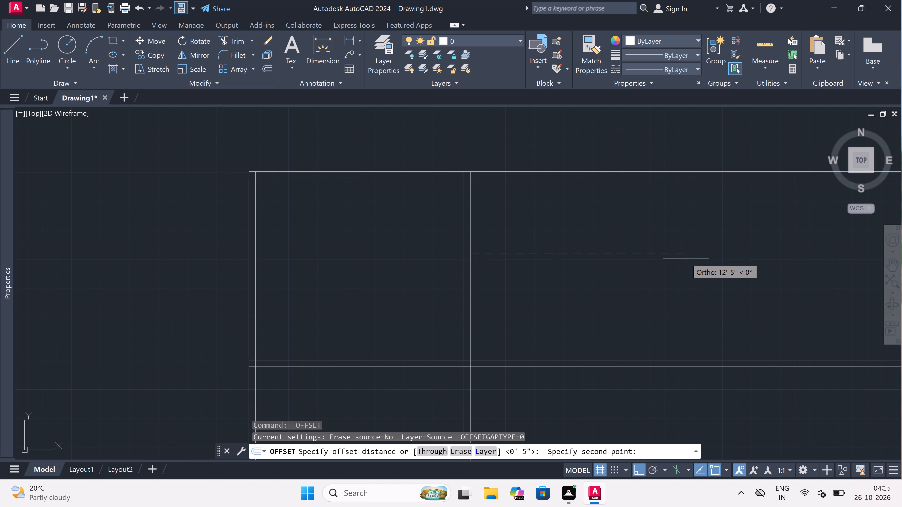
{"action": "type", "text": "4'"}
{"action": "key", "text": "space"}
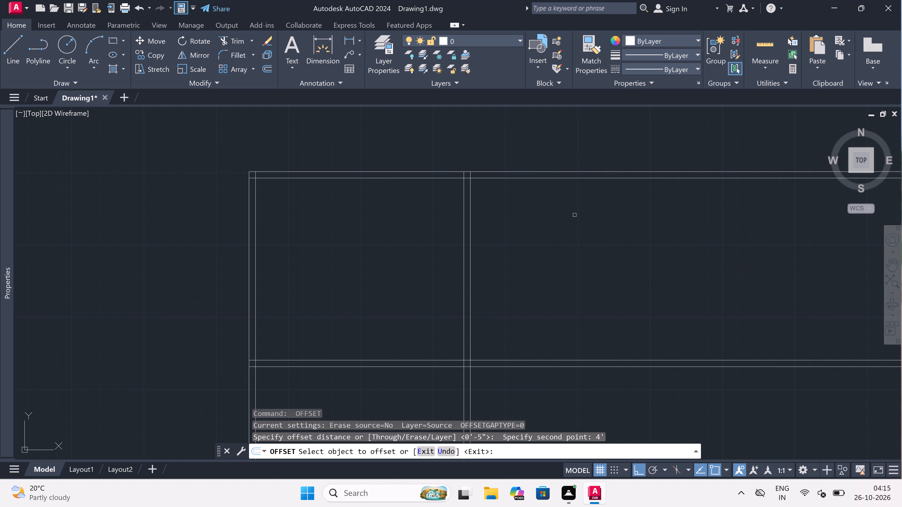
{"action": "left_click_drag", "start_coordinate": [471, 198], "coordinate": [490, 197]}
{"action": "left_click", "coordinate": [531, 196]}
{"action": "key", "text": "Escape"}
Offset the vertical line bounding the 4' space 4.5" to the right to form its wall thickness.
{"action": "key", "text": "space"}
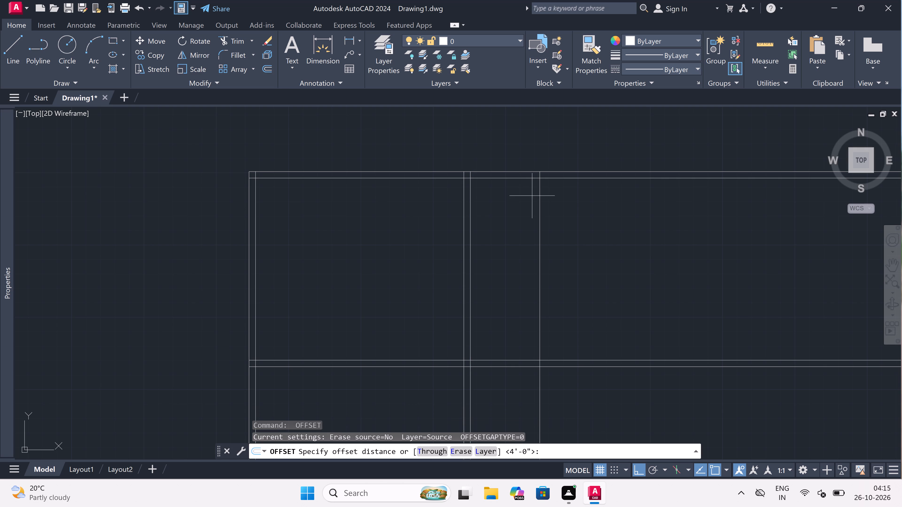
{"action": "left_click_drag", "start_coordinate": [541, 209], "coordinate": [548, 209]}
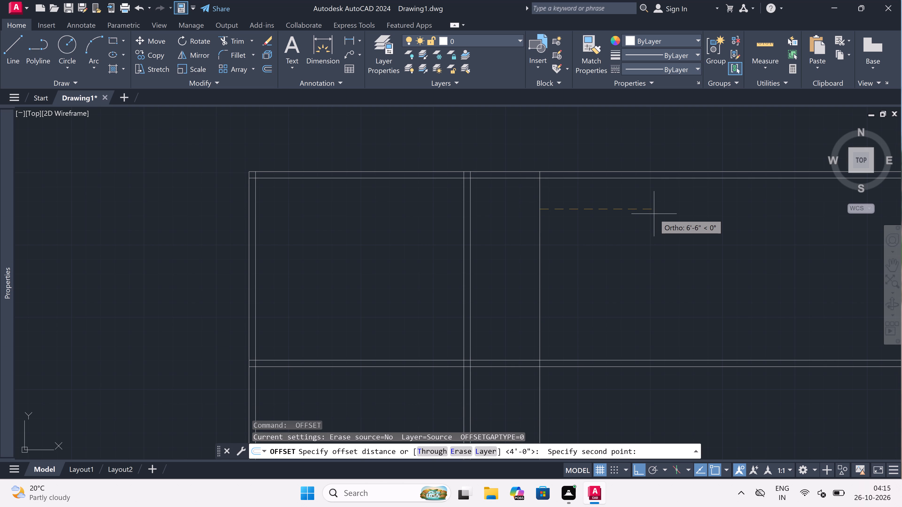
{"action": "type", "text": "4."}
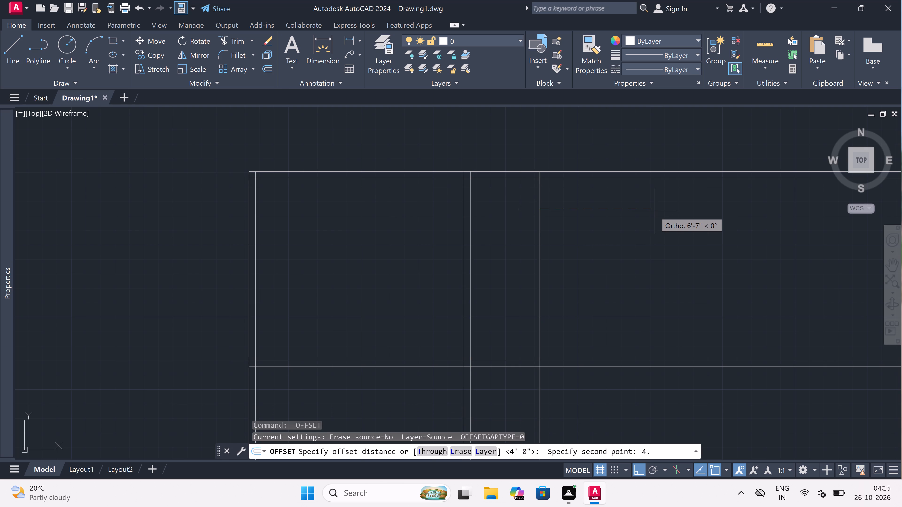
{"action": "key", "text": "5"}
{"action": "key", "text": "shift+quotedbl"}
{"action": "key", "text": "space"}
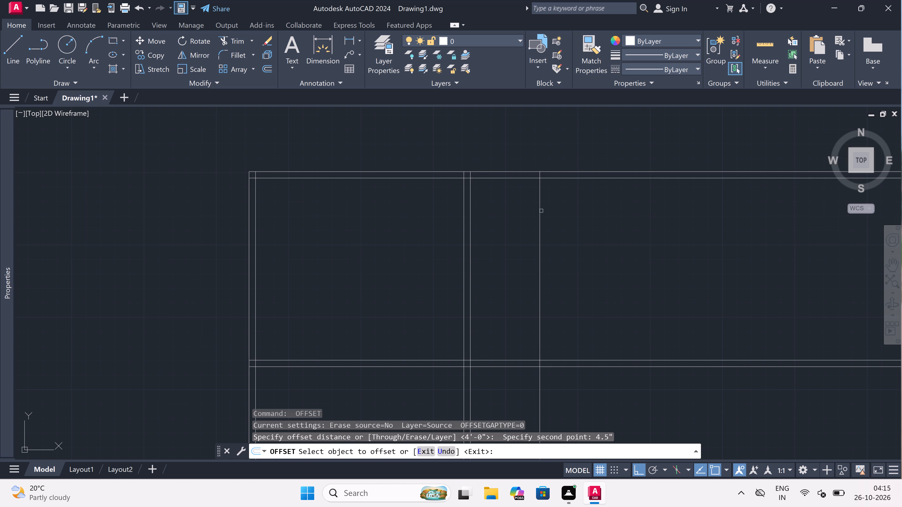
{"action": "left_click_drag", "start_coordinate": [540, 208], "coordinate": [554, 207]}
{"action": "left_click", "coordinate": [563, 208]}
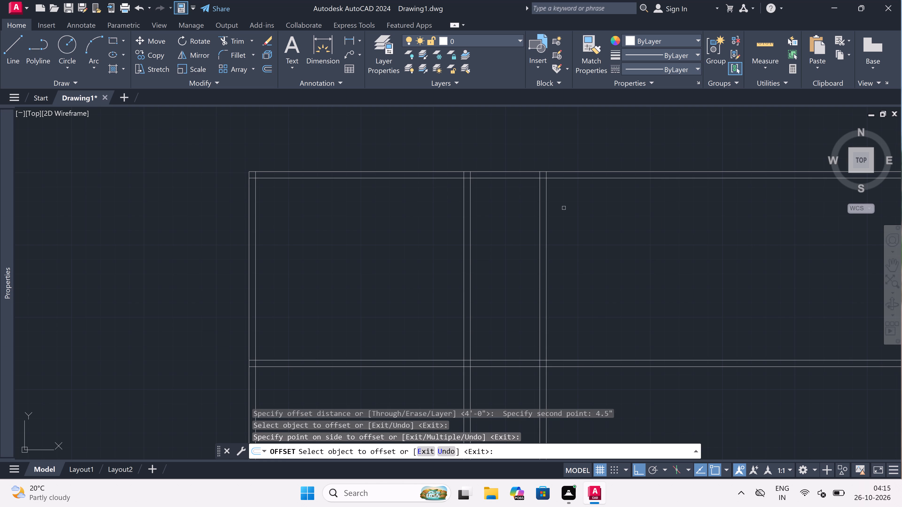
{"action": "key", "text": "Escape"}
Offset the right line of the wall beyond the 4' space 5' to the right to mark the following space's width.
{"action": "key", "text": "space"}
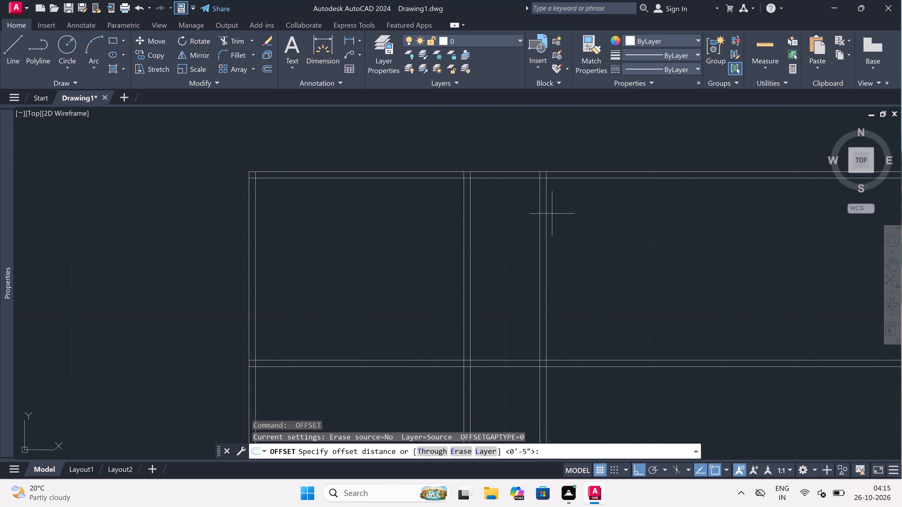
{"action": "left_click", "coordinate": [549, 212]}
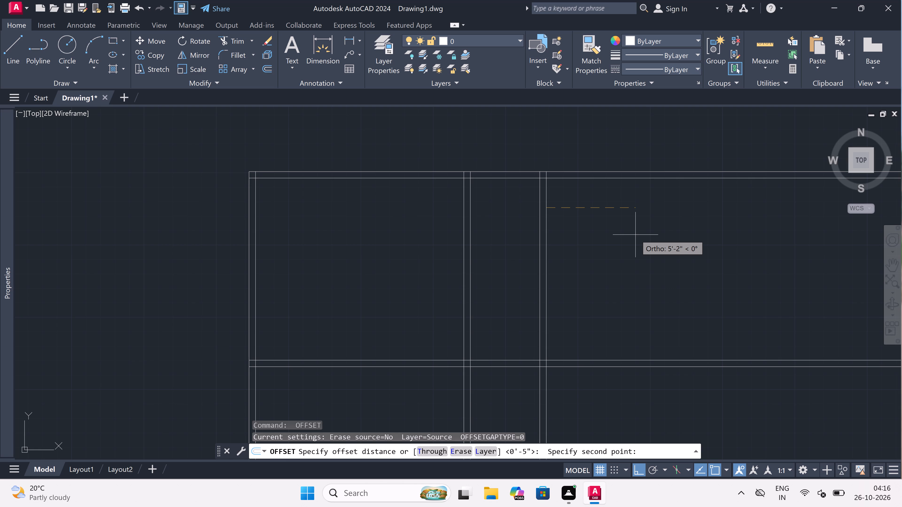
{"action": "key", "text": "5"}
{"action": "key", "text": "apostrophe"}
{"action": "key", "text": "space"}
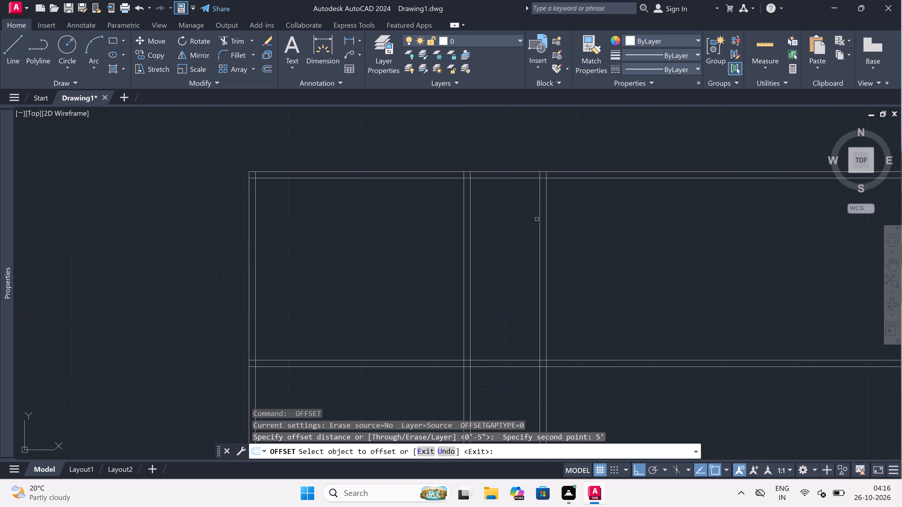
{"action": "left_click_drag", "start_coordinate": [545, 216], "coordinate": [589, 215]}
{"action": "left_click", "coordinate": [665, 215]}
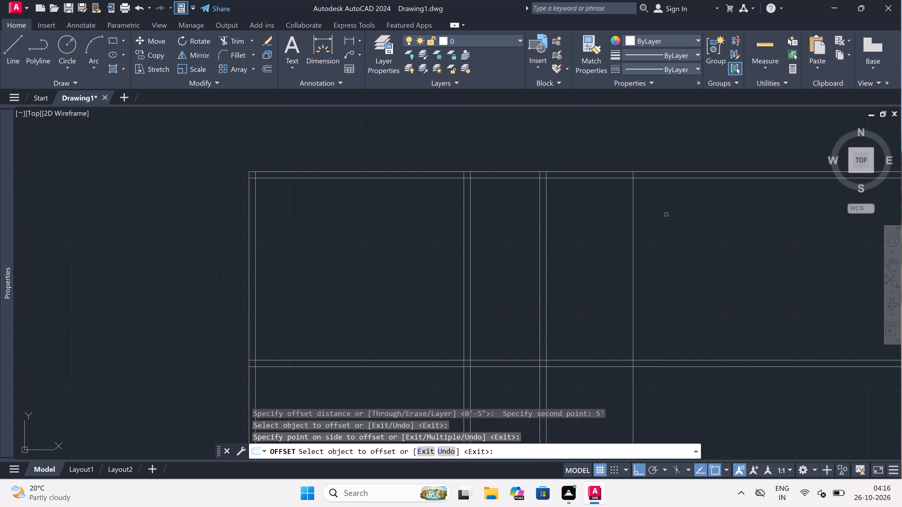
{"action": "key", "text": "Escape"}
Offset the vertical line bounding the 5' space 4.5" to the right to form its wall thickness.
{"action": "key", "text": "space"}
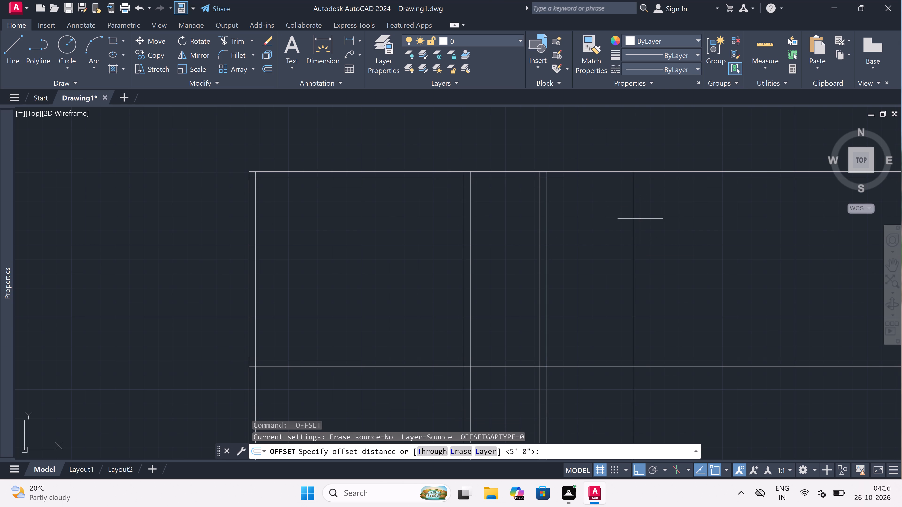
{"action": "left_click", "coordinate": [634, 219]}
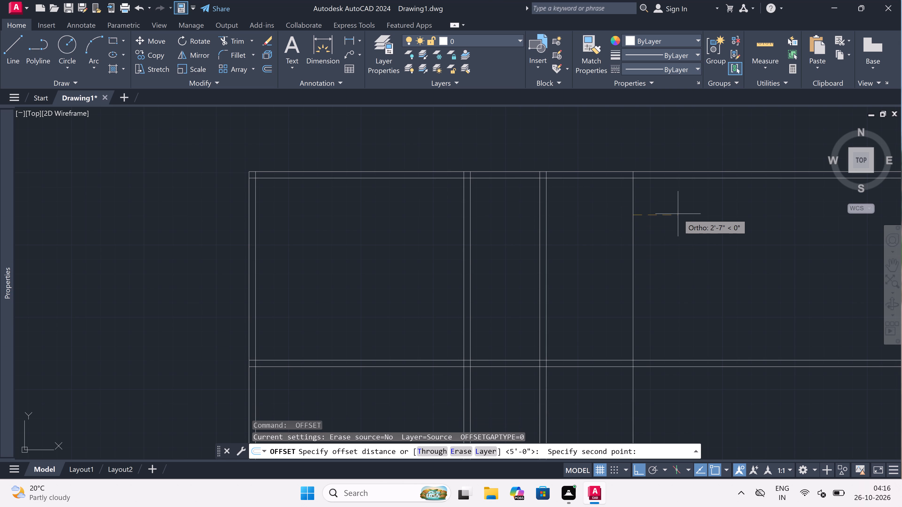
{"action": "type", "text": "4.5\""}
{"action": "key", "text": "space"}
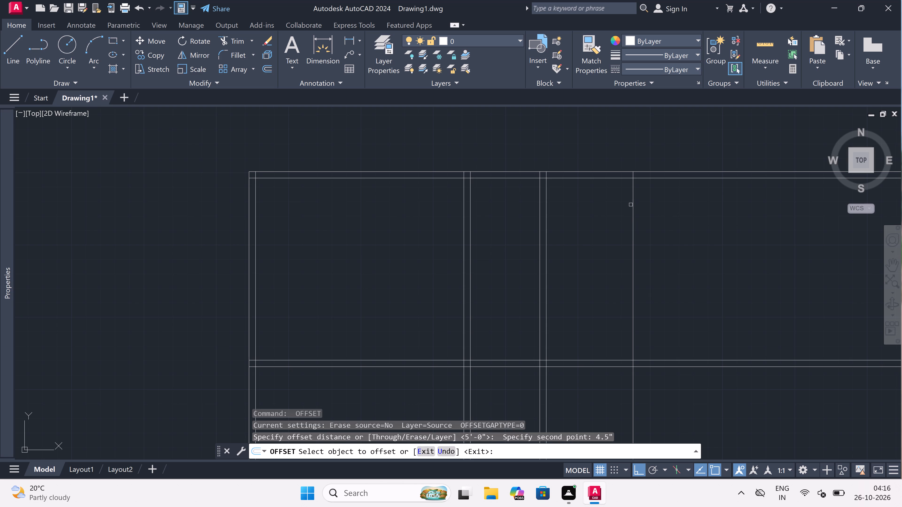
{"action": "left_click_drag", "start_coordinate": [631, 205], "coordinate": [657, 205]}
{"action": "left_click", "coordinate": [694, 199]}
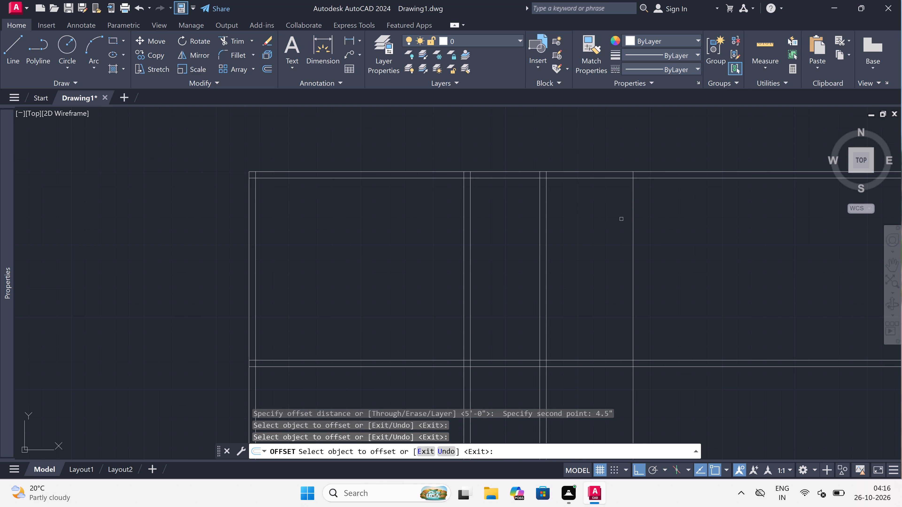
{"action": "left_click_drag", "start_coordinate": [634, 214], "coordinate": [643, 213]}
{"action": "left_click", "coordinate": [655, 213]}
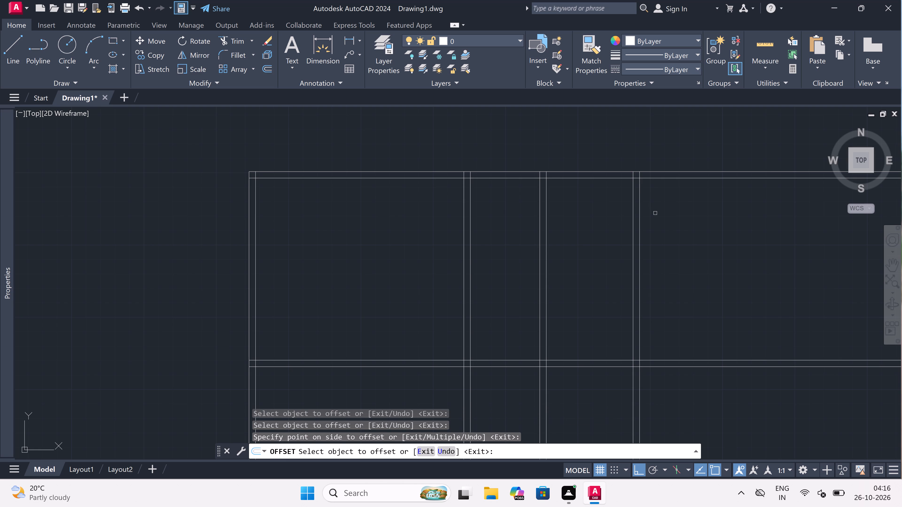
{"action": "key", "text": "Escape"}
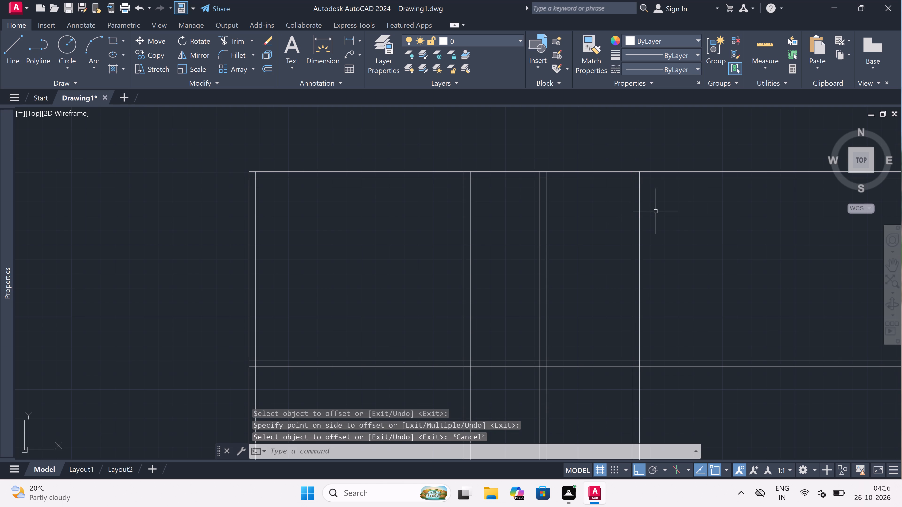
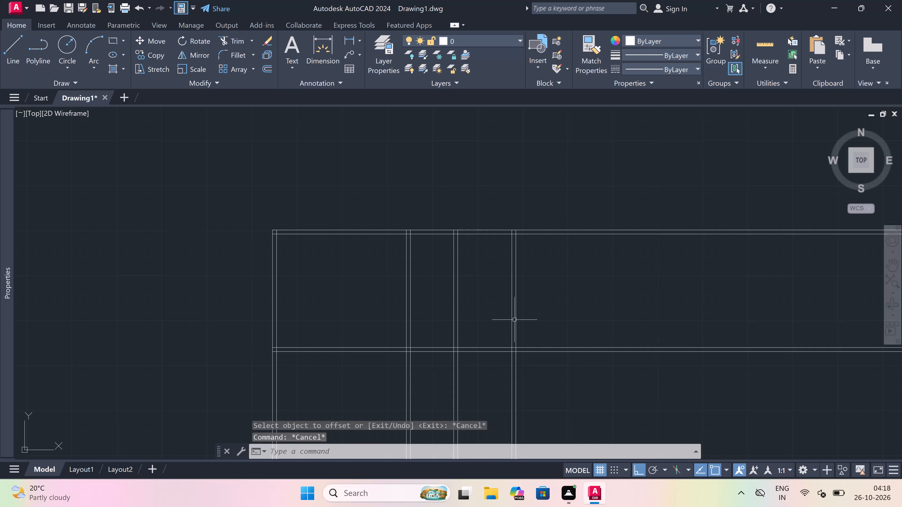
Offset the right line of the wall beyond the 5' space 2' to the right to mark the next space's width.
{"action": "key", "text": "space"}
{"action": "left_click", "coordinate": [515, 320]}
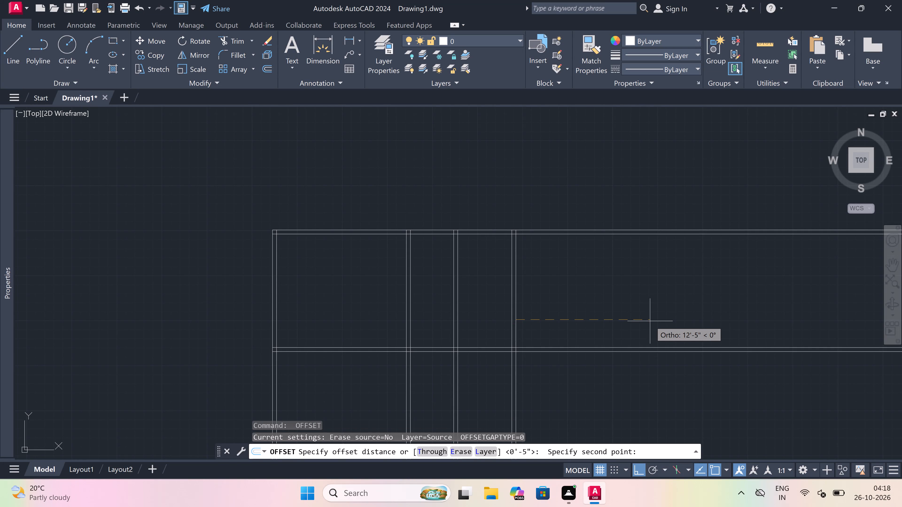
{"action": "key", "text": "2"}
{"action": "type", "text": "'"}
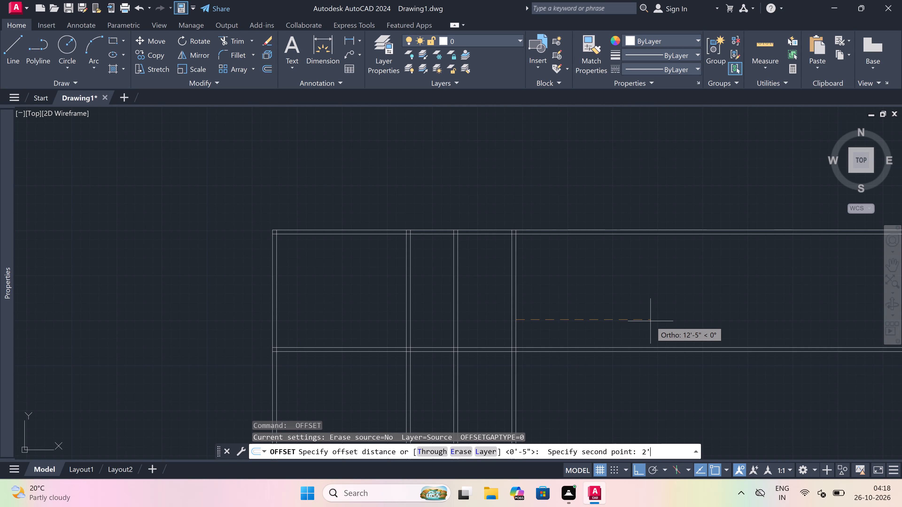
{"action": "key", "text": "space"}
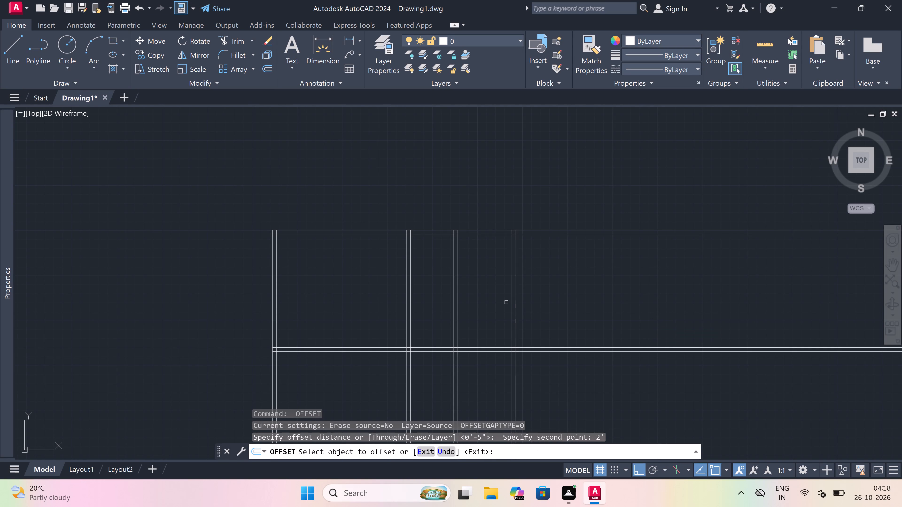
{"action": "left_click_drag", "start_coordinate": [515, 302], "coordinate": [548, 298]}
{"action": "left_click", "coordinate": [599, 293]}
{"action": "key", "text": "Escape"}
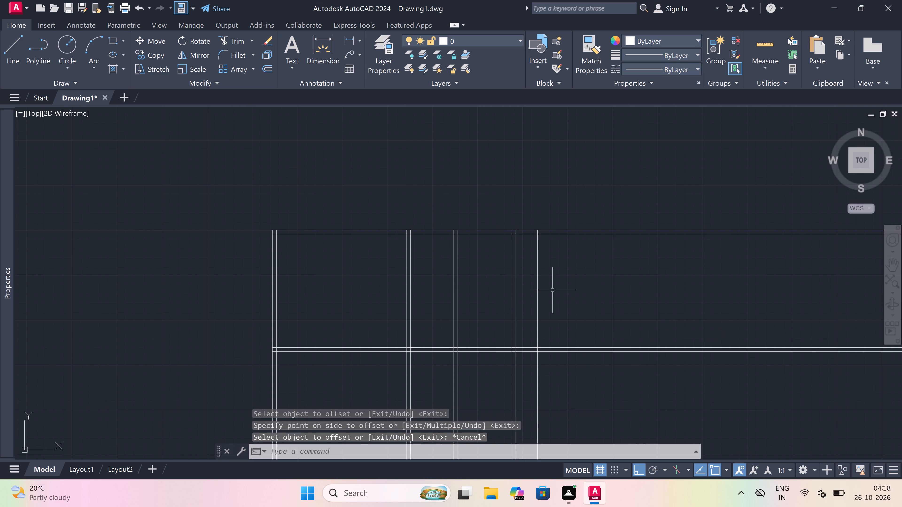
Offset the vertical line bounding the 2' space 4.5" to the right to form its wall thickness.
{"action": "key", "text": "space"}
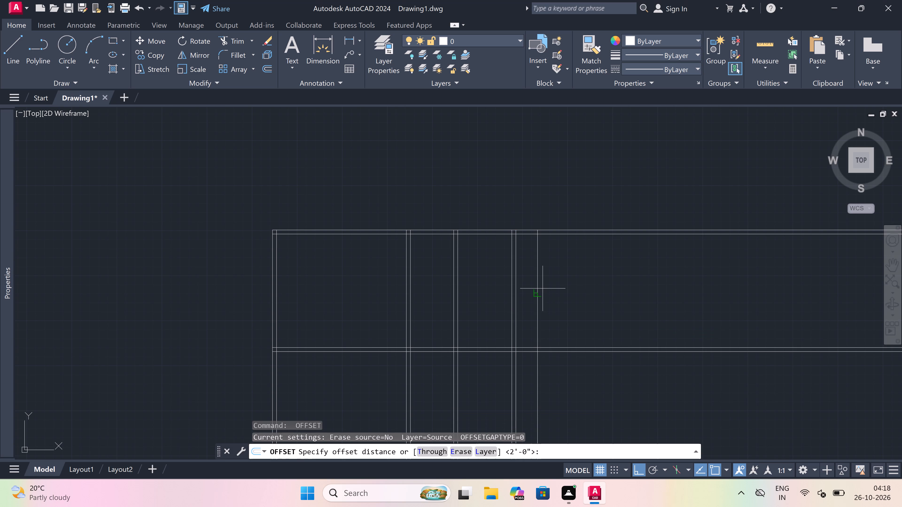
{"action": "left_click", "coordinate": [543, 288]}
{"action": "key", "text": "4"}
{"action": "key", "text": "period"}
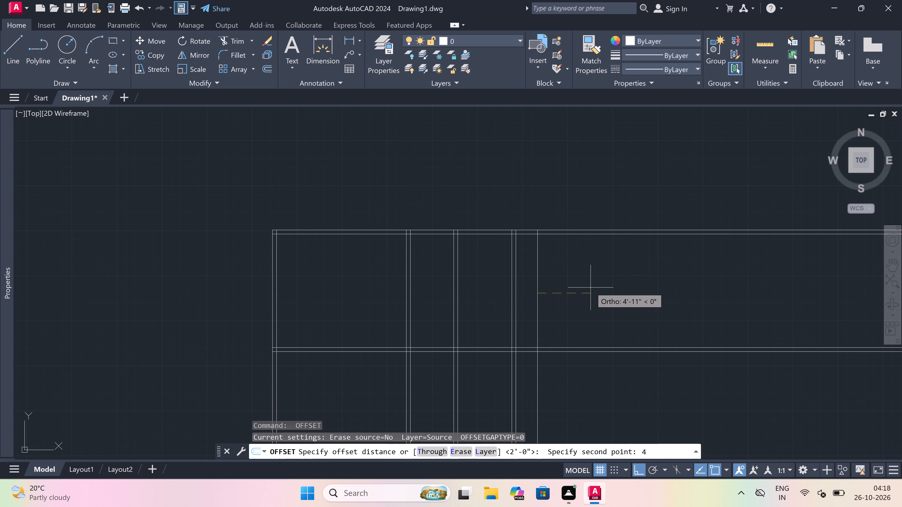
{"action": "key", "text": "5"}
{"action": "key", "text": "shift+quotedbl"}
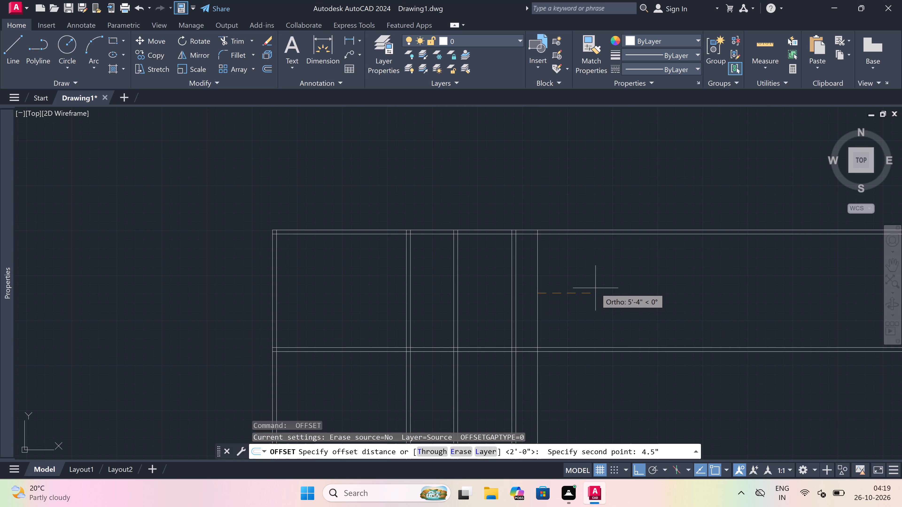
{"action": "key", "text": "space"}
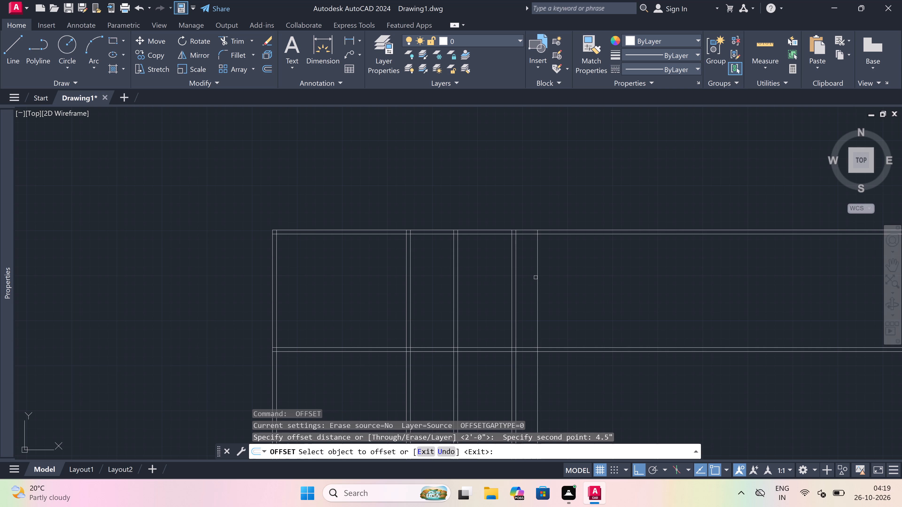
{"action": "left_click_drag", "start_coordinate": [538, 275], "coordinate": [542, 275]}
{"action": "left_click", "coordinate": [583, 280]}
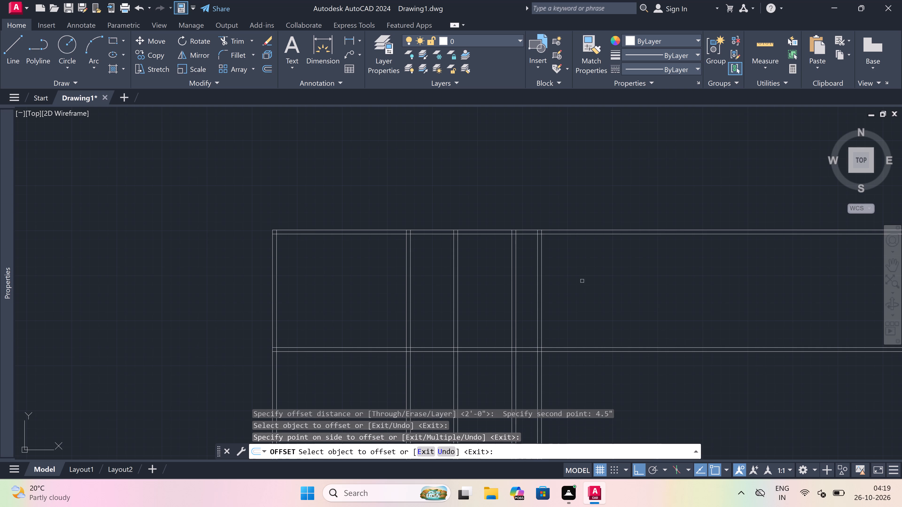
{"action": "key", "text": "Escape"}
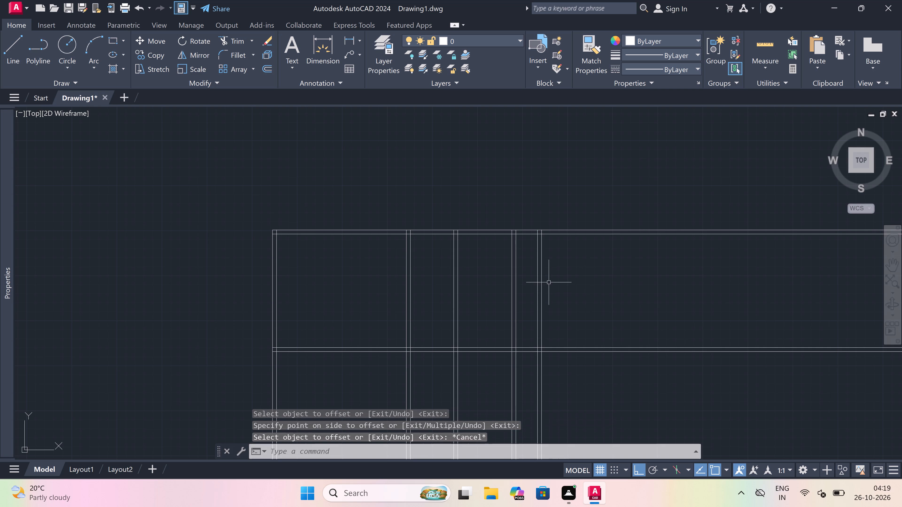
Trim the overlapping lines where the first room's lower horizontal wall meets the left outer wall, leaving an open T-junction.
{"action": "key", "text": "r"}
{"action": "key", "text": "Escape"}
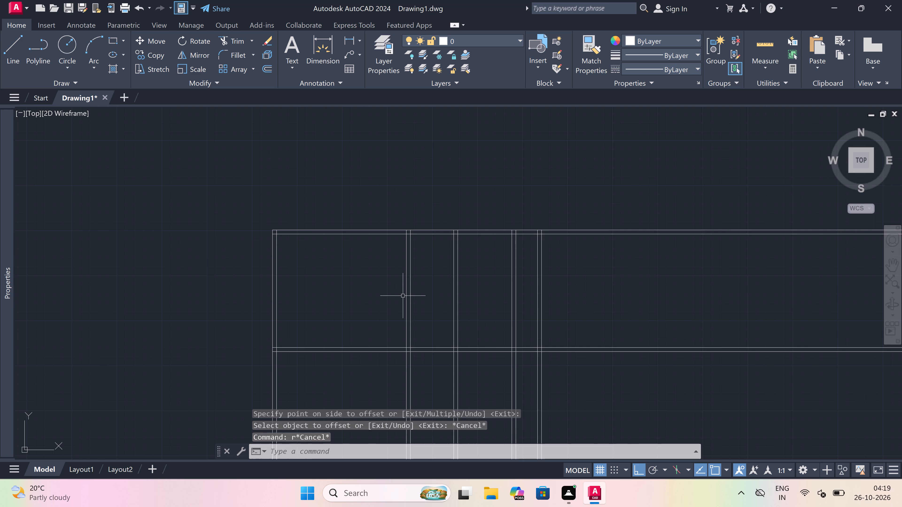
{"action": "key", "text": "t"}
{"action": "key", "text": "r"}
{"action": "key", "text": "space"}
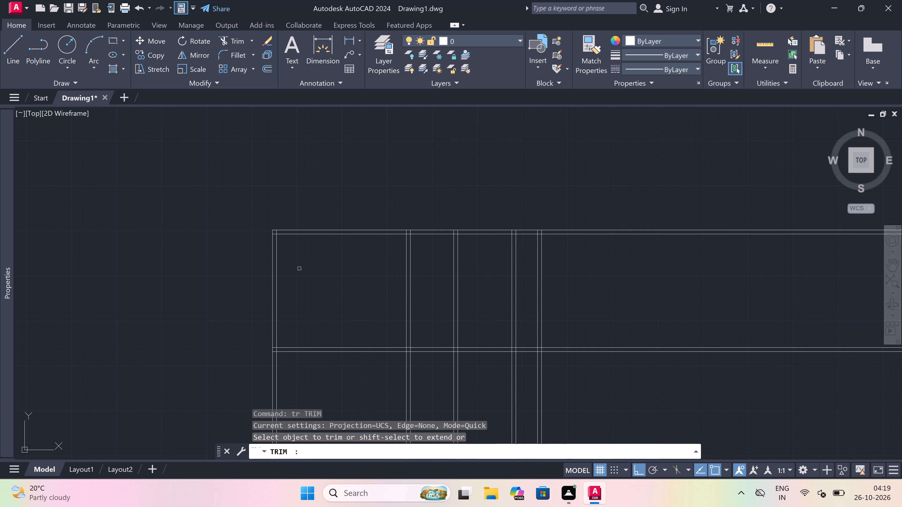
{"action": "scroll", "coordinate": [268, 361], "scroll_direction": "up", "scroll_amount": 2}
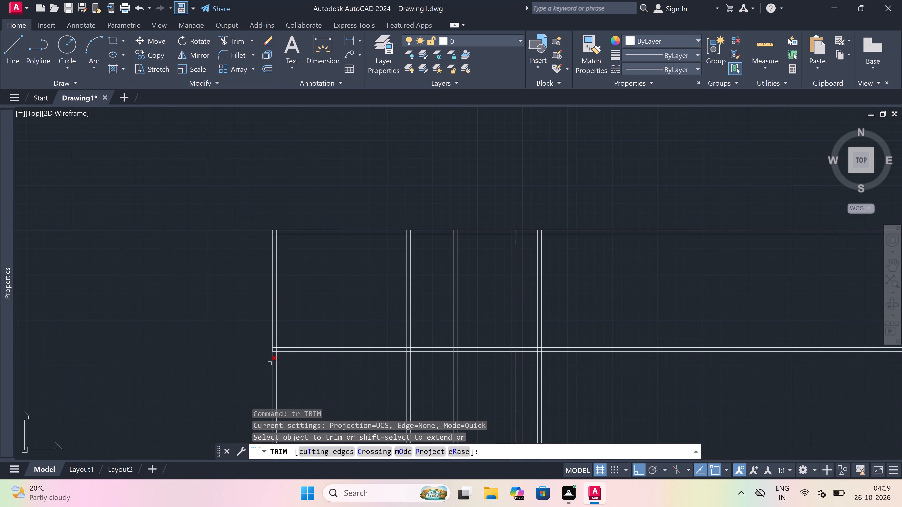
{"action": "scroll", "coordinate": [277, 328], "scroll_direction": "up", "scroll_amount": 3}
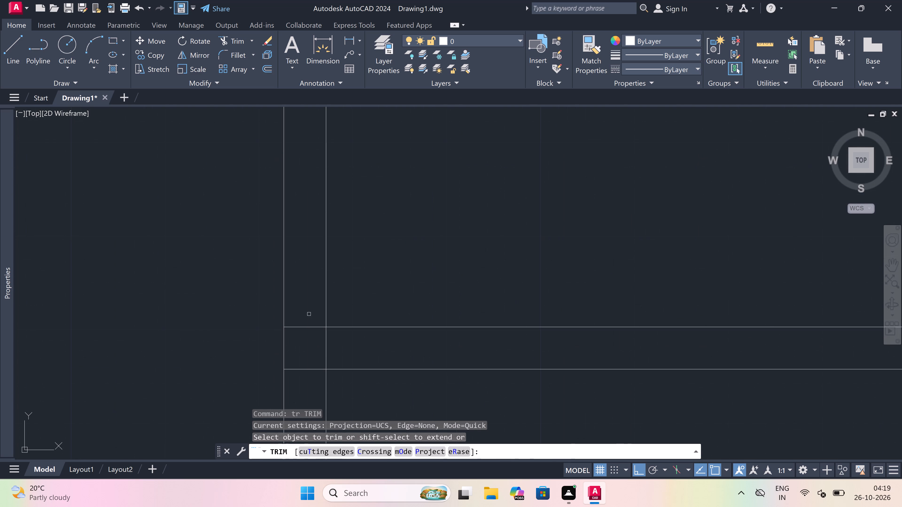
{"action": "left_click", "coordinate": [309, 314]}
{"action": "left_click_drag", "start_coordinate": [315, 375], "coordinate": [315, 372]}
{"action": "left_click", "coordinate": [316, 342]}
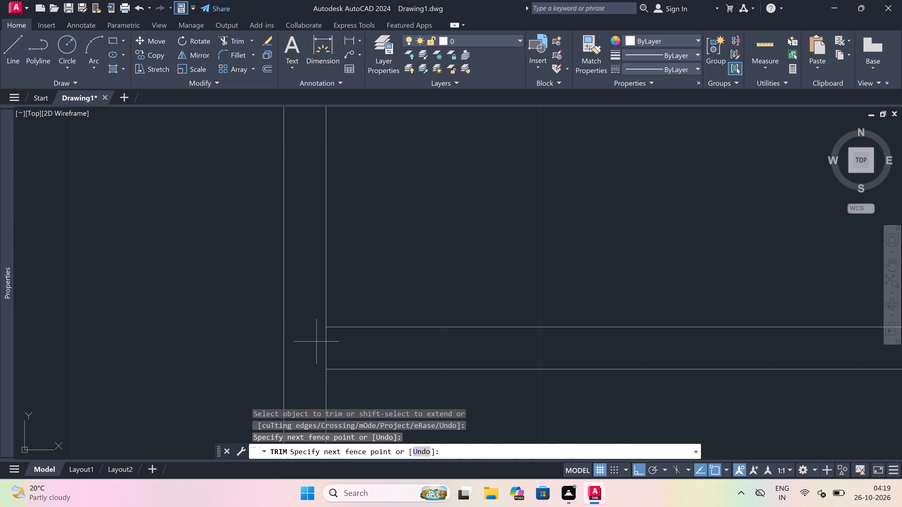
{"action": "left_click", "coordinate": [355, 338]}
Trim the overlapping inner wall lines at the plan's top-left corner to leave a clean corner.
{"action": "scroll", "coordinate": [355, 338], "scroll_direction": "down", "scroll_amount": 5}
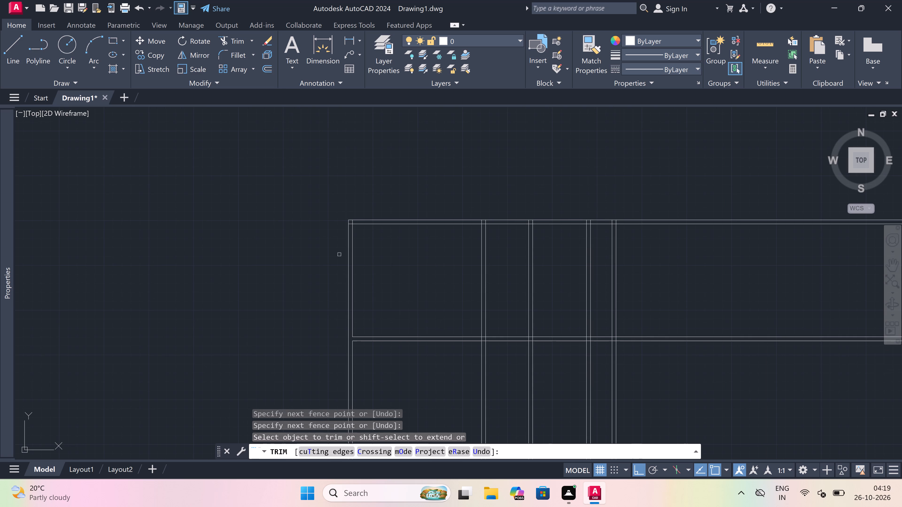
{"action": "scroll", "coordinate": [348, 215], "scroll_direction": "up", "scroll_amount": 3}
{"action": "scroll", "coordinate": [359, 246], "scroll_direction": "up", "scroll_amount": 3}
{"action": "left_click", "coordinate": [360, 244]}
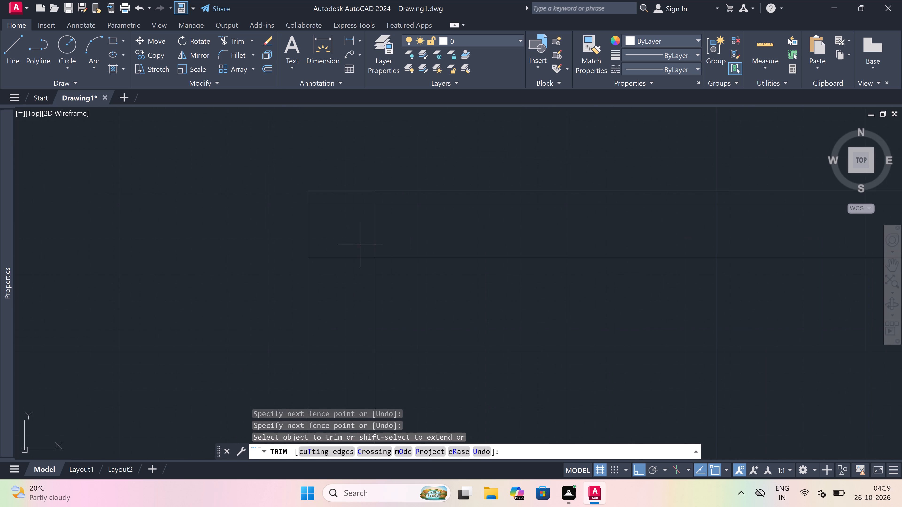
{"action": "left_click", "coordinate": [325, 264]}
{"action": "left_click", "coordinate": [350, 233]}
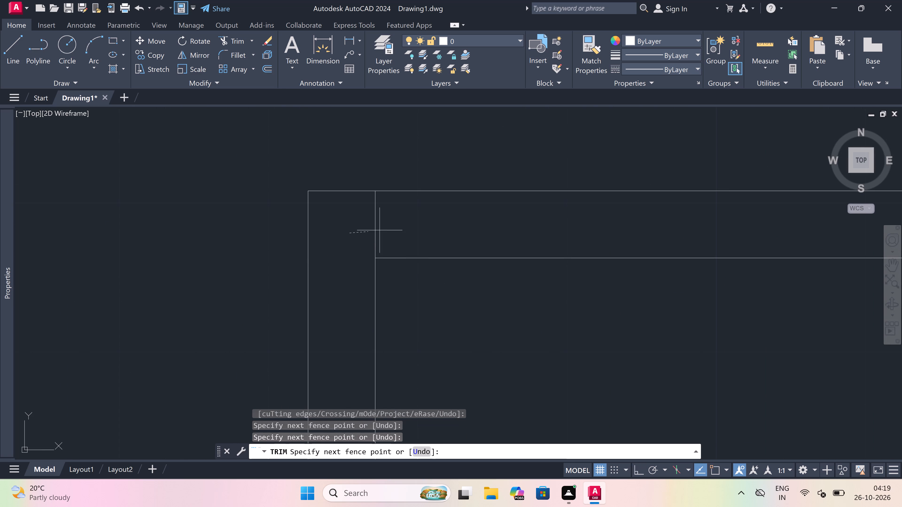
{"action": "left_click", "coordinate": [428, 230]}
Trim the crossing lines where the first three vertical partition walls meet the top wall, leaving open T-junctions.
{"action": "scroll", "coordinate": [428, 230], "scroll_direction": "down", "scroll_amount": 6}
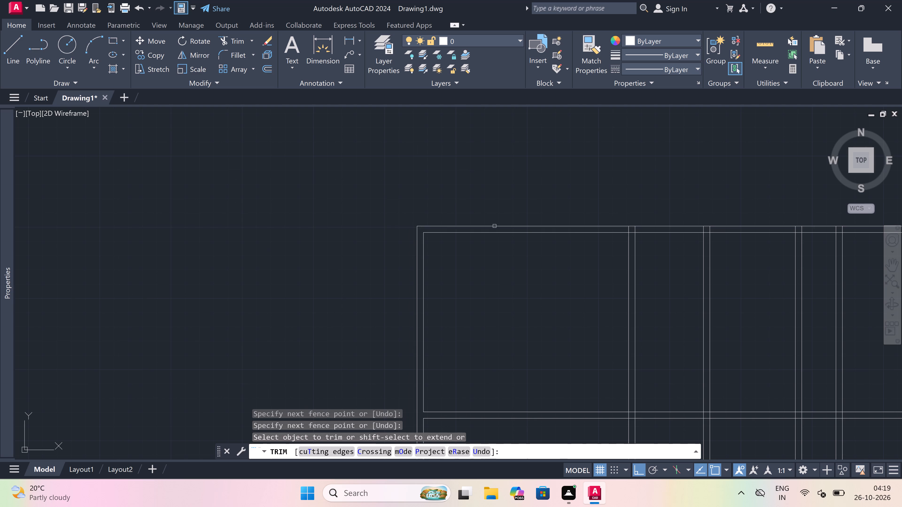
{"action": "scroll", "coordinate": [777, 229], "scroll_direction": "up", "scroll_amount": 2}
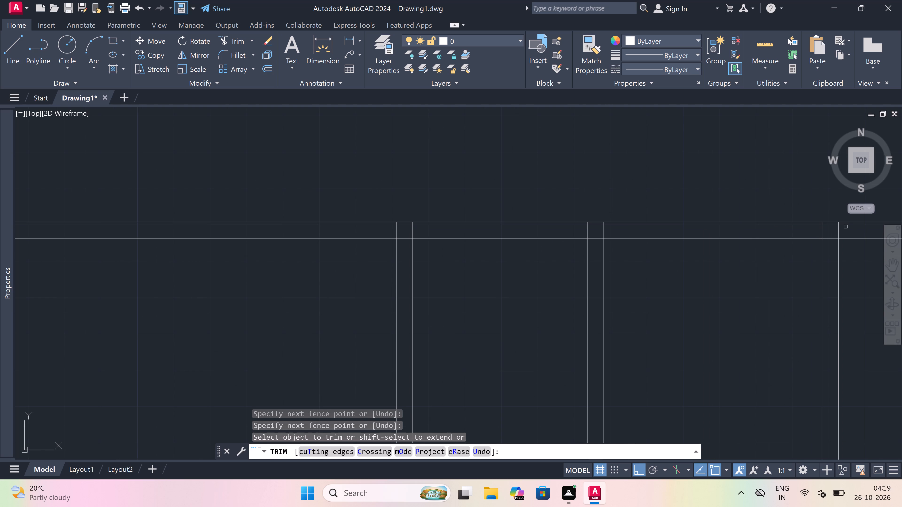
{"action": "left_click_drag", "start_coordinate": [846, 227], "coordinate": [842, 227]}
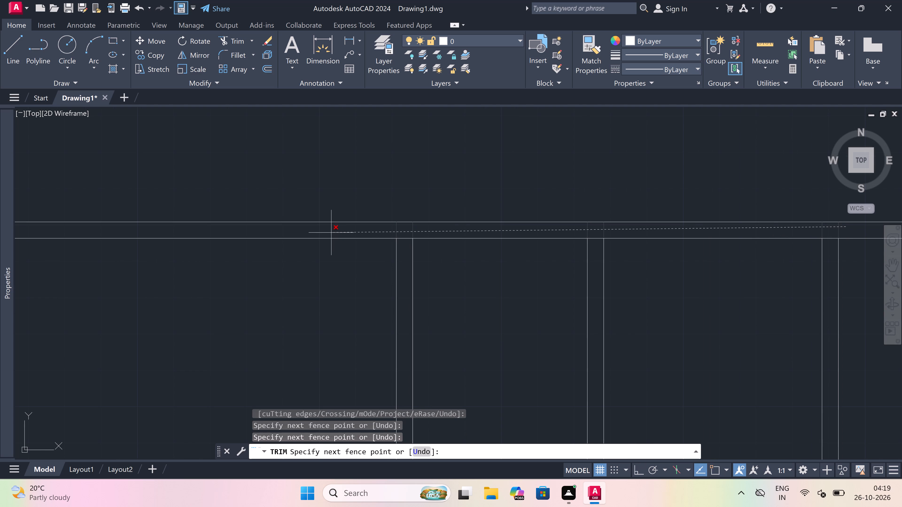
{"action": "left_click", "coordinate": [331, 233]}
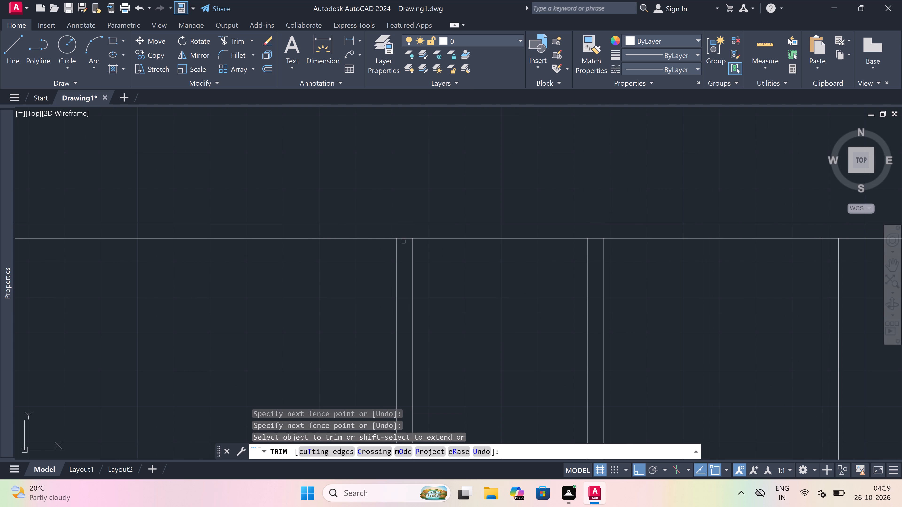
{"action": "left_click", "coordinate": [404, 238]}
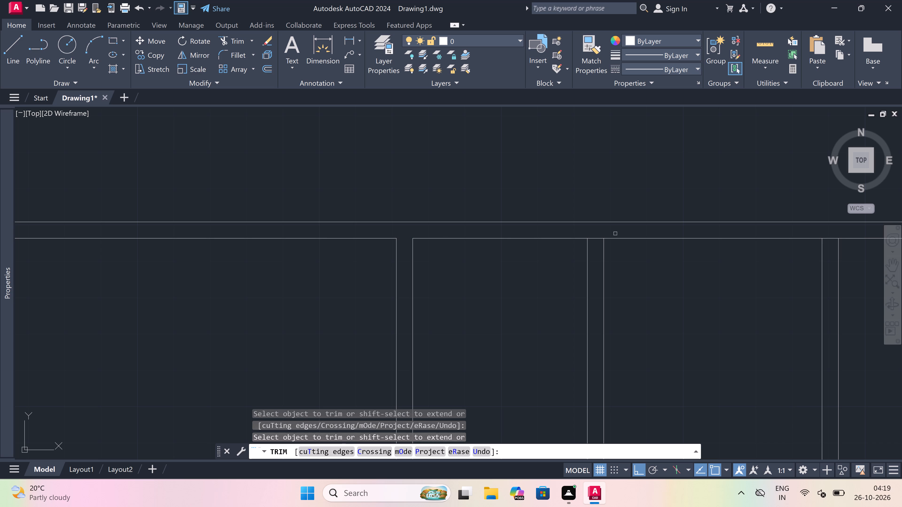
{"action": "left_click_drag", "start_coordinate": [594, 238], "coordinate": [598, 238]}
{"action": "left_click", "coordinate": [833, 237]}
{"action": "key", "text": "Escape"}
Offset the top wall's inner line in the 4' wide space 6'6" downward to mark that space's length.
{"action": "scroll", "coordinate": [424, 233], "scroll_direction": "down", "scroll_amount": 2}
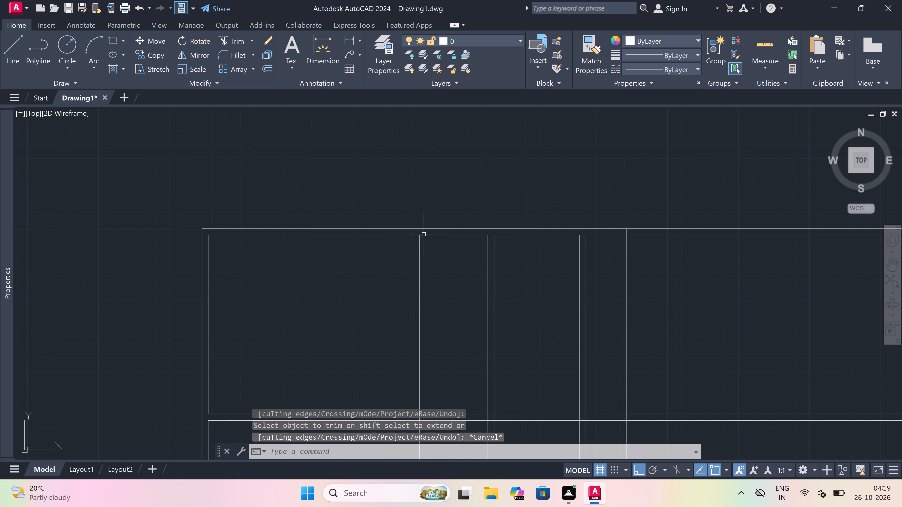
{"action": "scroll", "coordinate": [426, 241], "scroll_direction": "down", "scroll_amount": 2}
{"action": "scroll", "coordinate": [425, 266], "scroll_direction": "up", "scroll_amount": 2}
{"action": "key", "text": "o"}
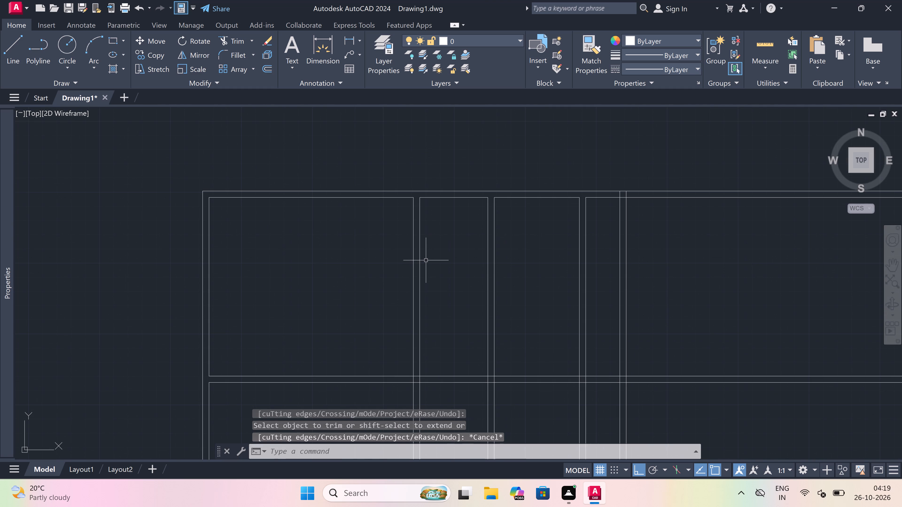
{"action": "key", "text": "space"}
{"action": "left_click", "coordinate": [451, 200]}
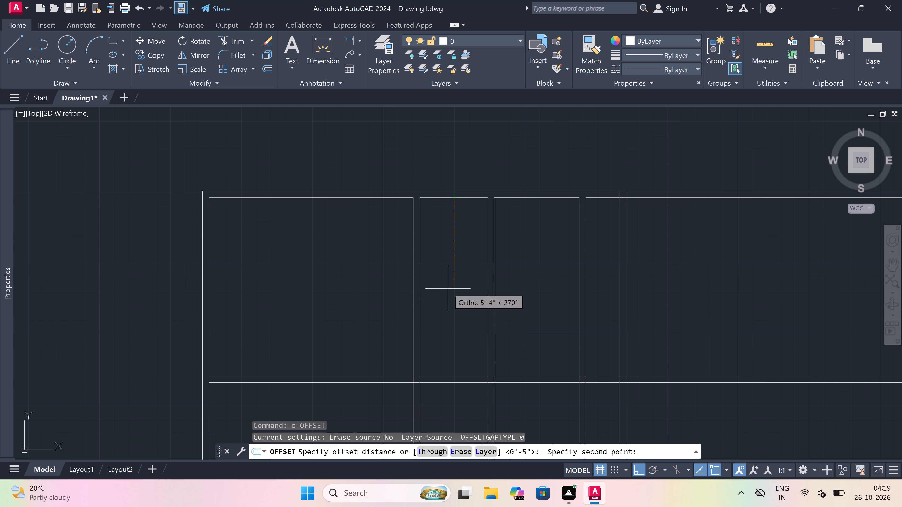
{"action": "type", "text": "6'6\""}
{"action": "key", "text": "space"}
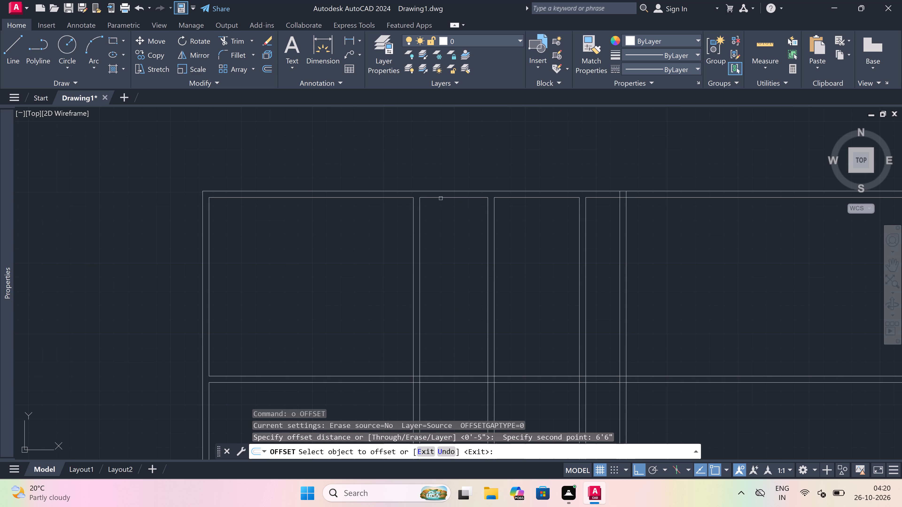
{"action": "left_click_drag", "start_coordinate": [441, 198], "coordinate": [441, 233]}
{"action": "left_click", "coordinate": [434, 273]}
{"action": "key", "text": "Escape"}
Offset the new horizontal line in the 4' wide space 4.5" downward to form its wall thickness.
{"action": "key", "text": "space"}
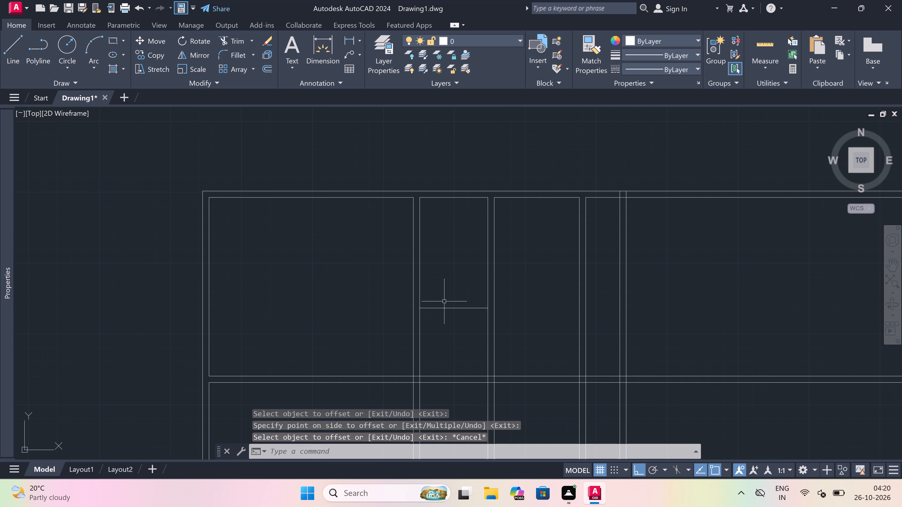
{"action": "left_click", "coordinate": [444, 307]}
{"action": "type", "text": "4.5\""}
{"action": "key", "text": "space"}
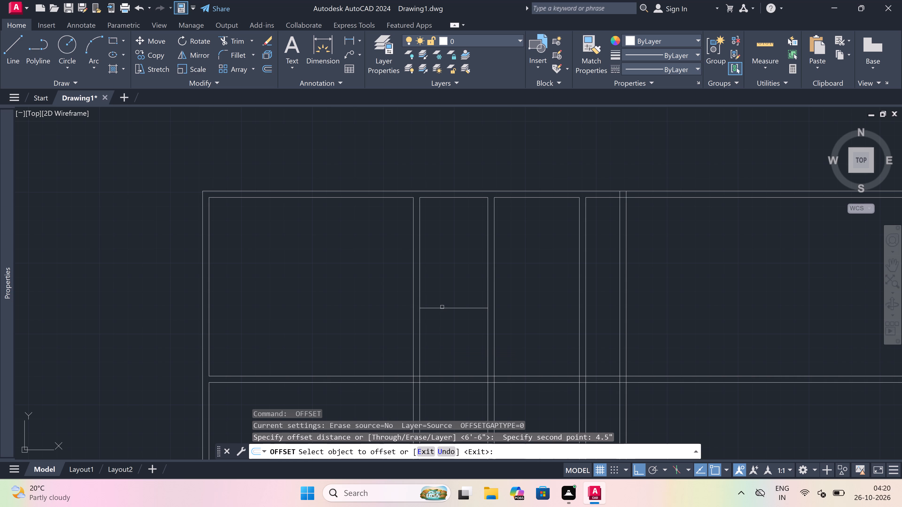
{"action": "left_click_drag", "start_coordinate": [442, 307], "coordinate": [443, 313]}
{"action": "left_click", "coordinate": [441, 351]}
{"action": "key", "text": "Escape"}
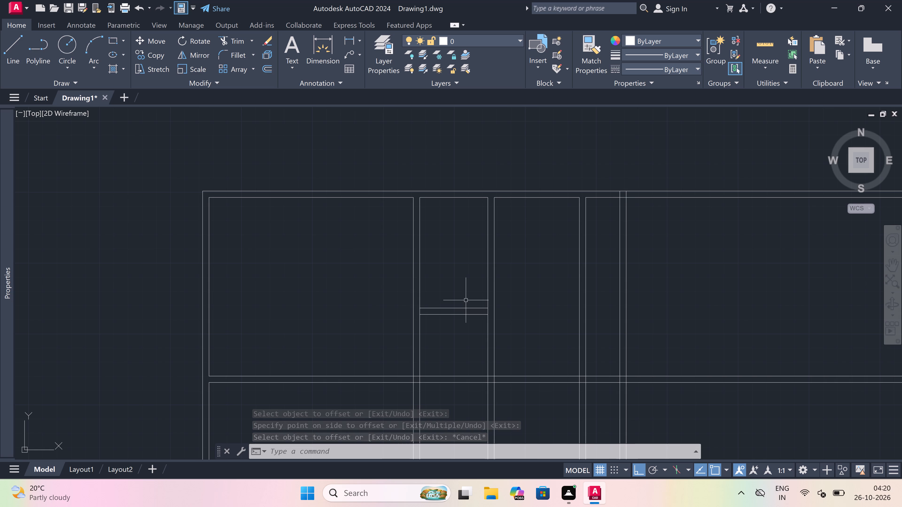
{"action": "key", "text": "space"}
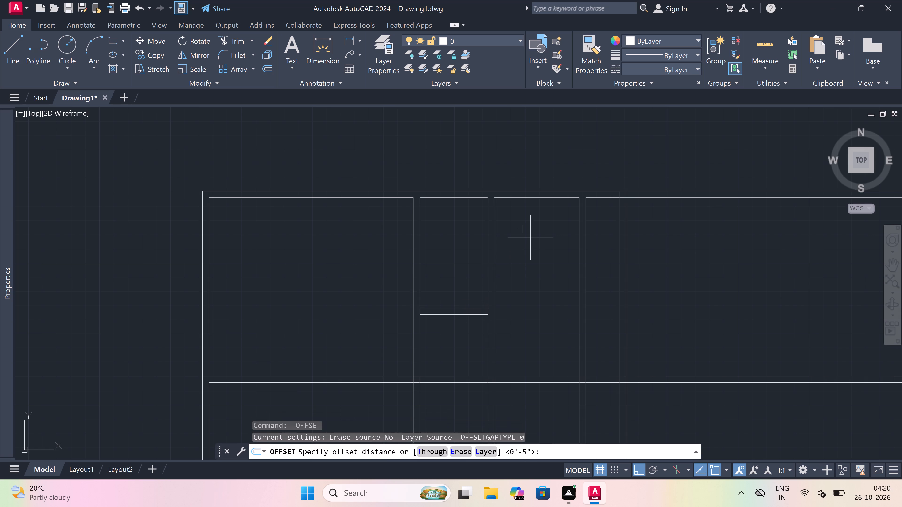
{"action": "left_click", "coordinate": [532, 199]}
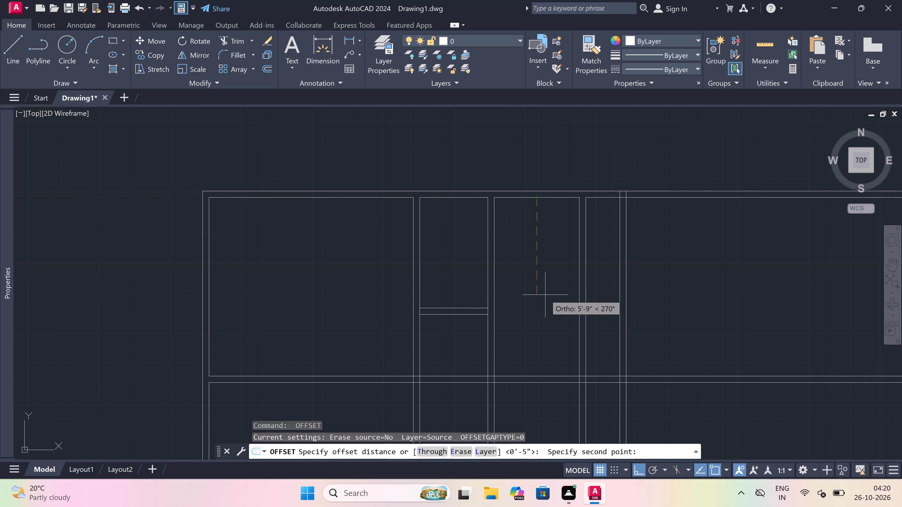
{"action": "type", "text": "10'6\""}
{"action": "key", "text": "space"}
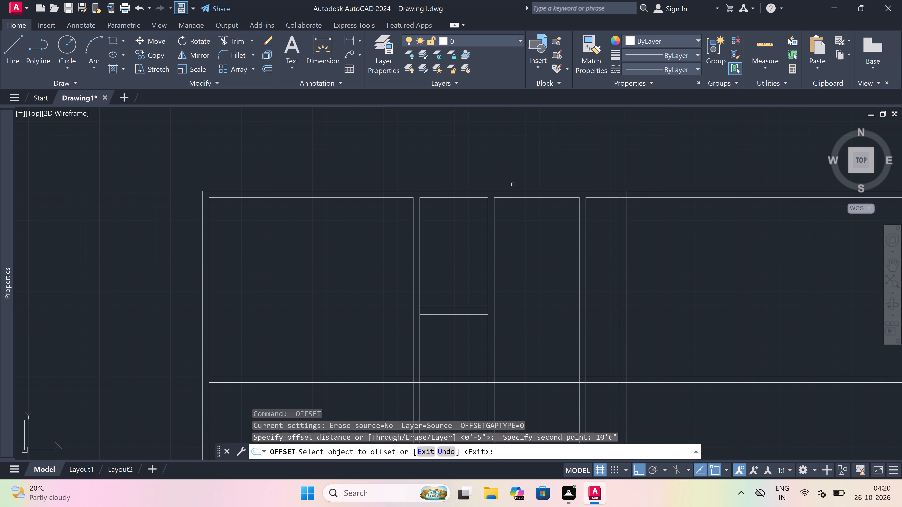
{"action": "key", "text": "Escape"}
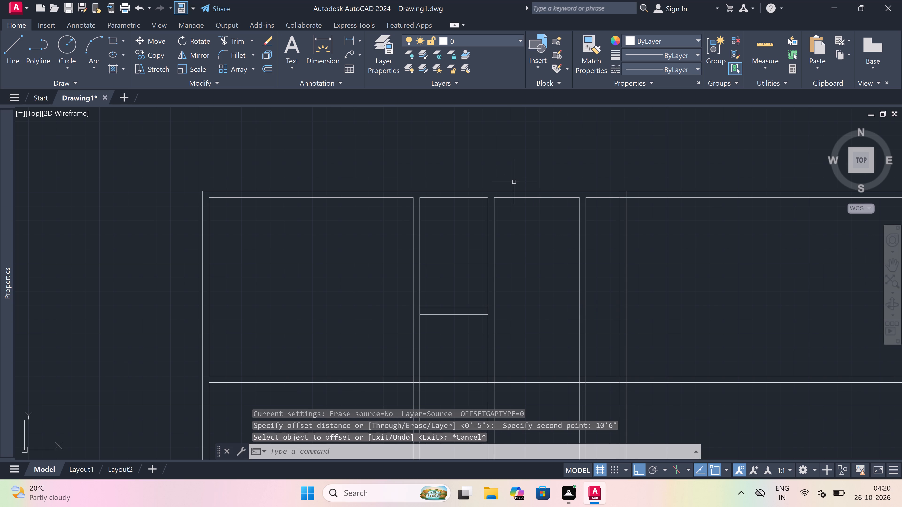
Trim both lines of the long horizontal wall where they cross the 4' wide space between the first two vertical partitions.
{"action": "scroll", "coordinate": [514, 182], "scroll_direction": "down", "scroll_amount": 1}
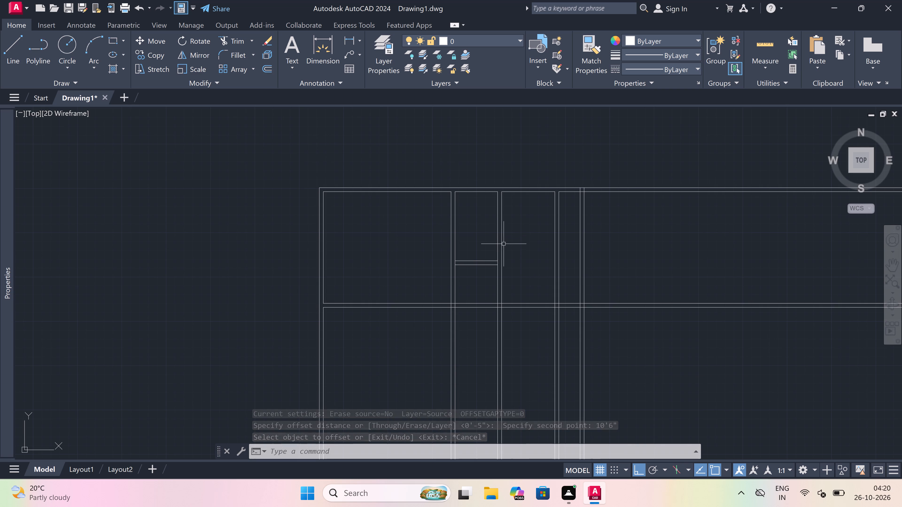
{"action": "key", "text": "t"}
{"action": "key", "text": "r"}
{"action": "key", "text": "space"}
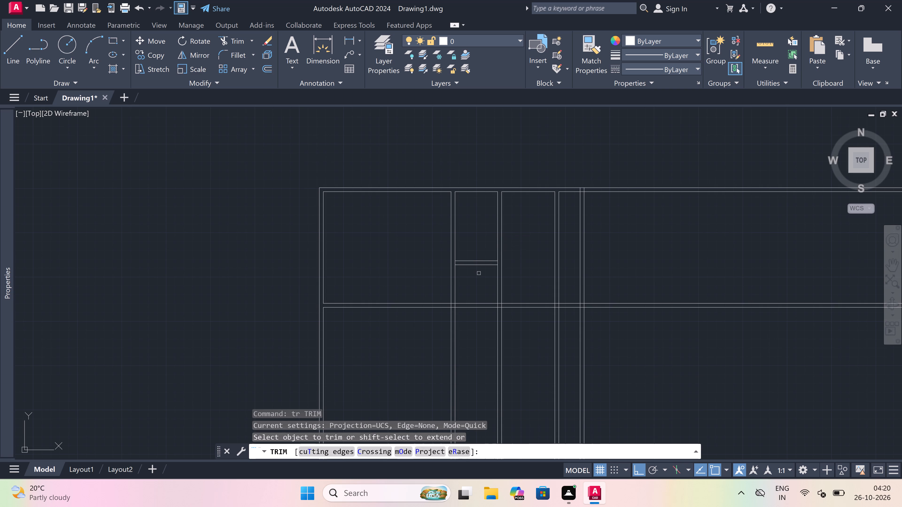
{"action": "left_click", "coordinate": [476, 297]}
{"action": "left_click", "coordinate": [473, 324]}
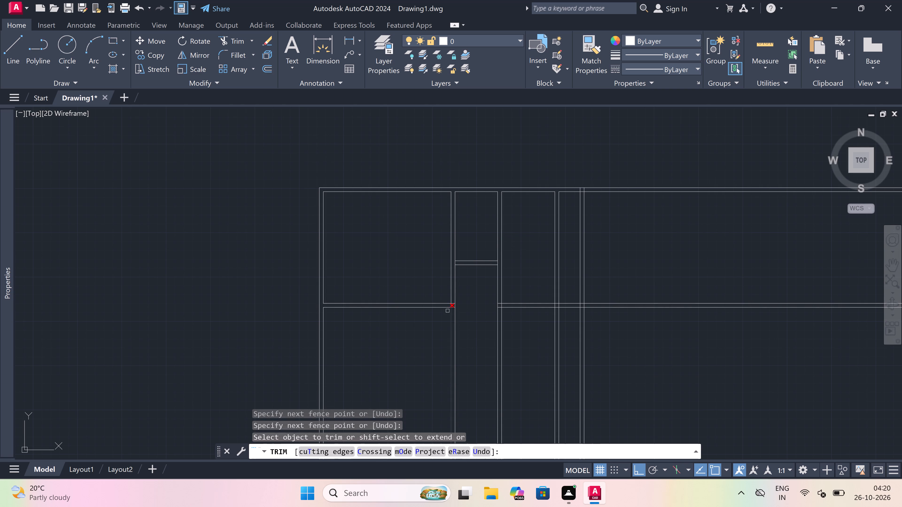
Trim the overlapping lines where the left room's bottom wall meets the first vertical partition, opening the wall junction.
{"action": "scroll", "coordinate": [447, 310], "scroll_direction": "up", "scroll_amount": 1}
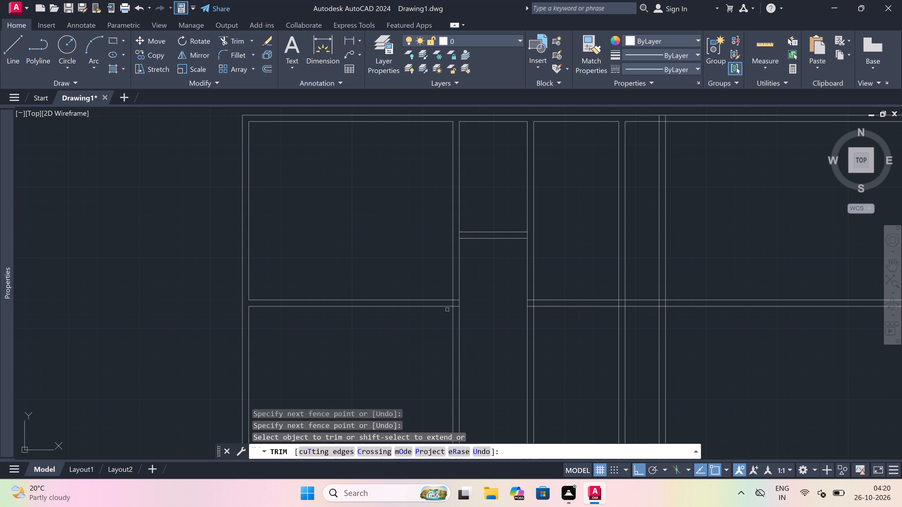
{"action": "scroll", "coordinate": [450, 304], "scroll_direction": "up", "scroll_amount": 3}
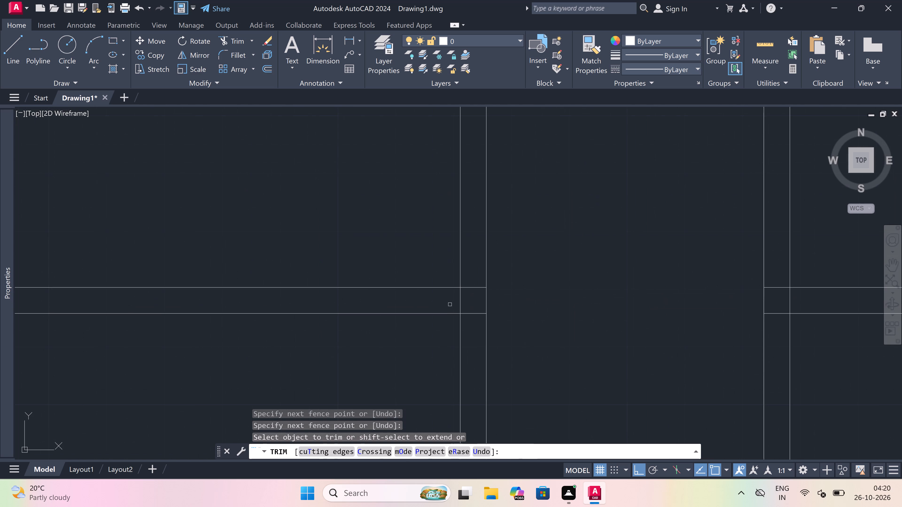
{"action": "left_click", "coordinate": [463, 296]}
{"action": "left_click", "coordinate": [472, 280]}
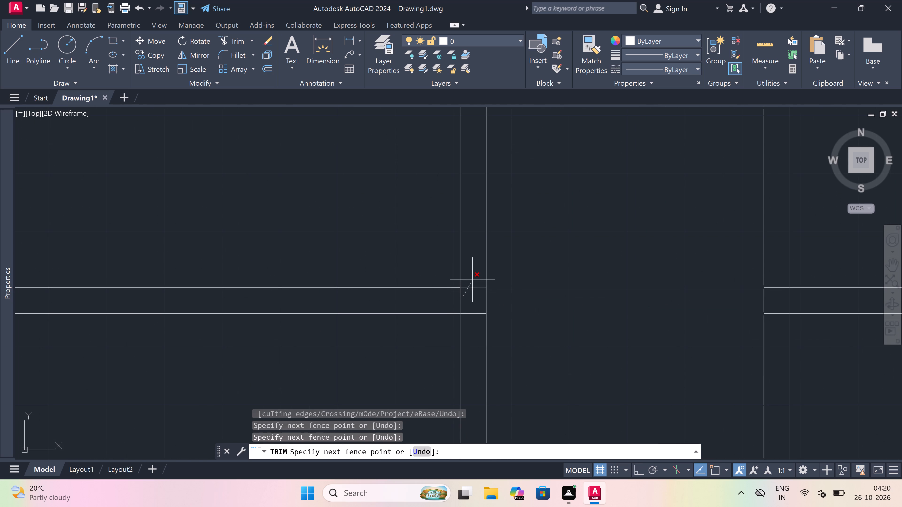
{"action": "left_click", "coordinate": [463, 300]}
{"action": "left_click", "coordinate": [451, 300]}
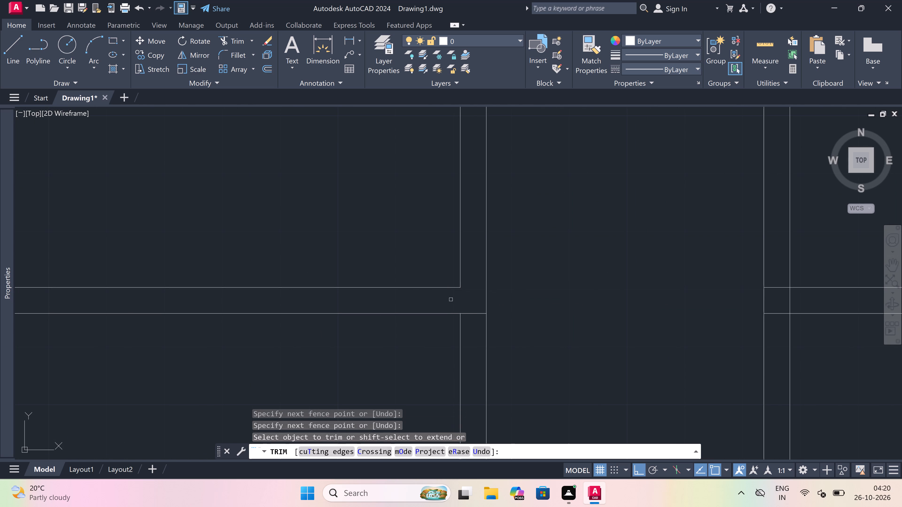
Trim the partition lines at both ends of the short cross wall in the 4' wide space, opening its T-junctions.
{"action": "scroll", "coordinate": [451, 300], "scroll_direction": "down", "scroll_amount": 4}
{"action": "scroll", "coordinate": [454, 234], "scroll_direction": "up", "scroll_amount": 2}
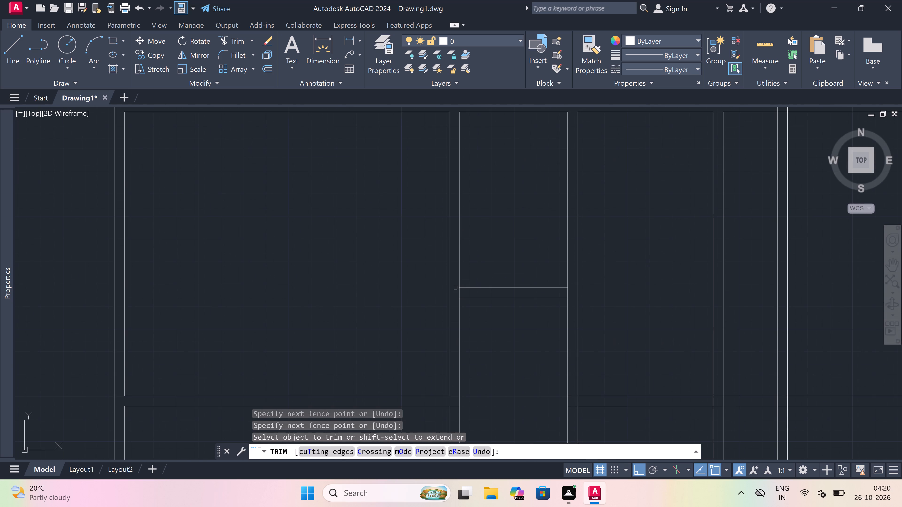
{"action": "left_click", "coordinate": [457, 291]}
{"action": "left_click", "coordinate": [572, 293]}
Trim the second vertical partition below the long horizontal wall and remove the overlaps to leave a clean L-corner.
{"action": "scroll", "coordinate": [499, 252], "scroll_direction": "down", "scroll_amount": 4}
{"action": "scroll", "coordinate": [507, 271], "scroll_direction": "up", "scroll_amount": 2}
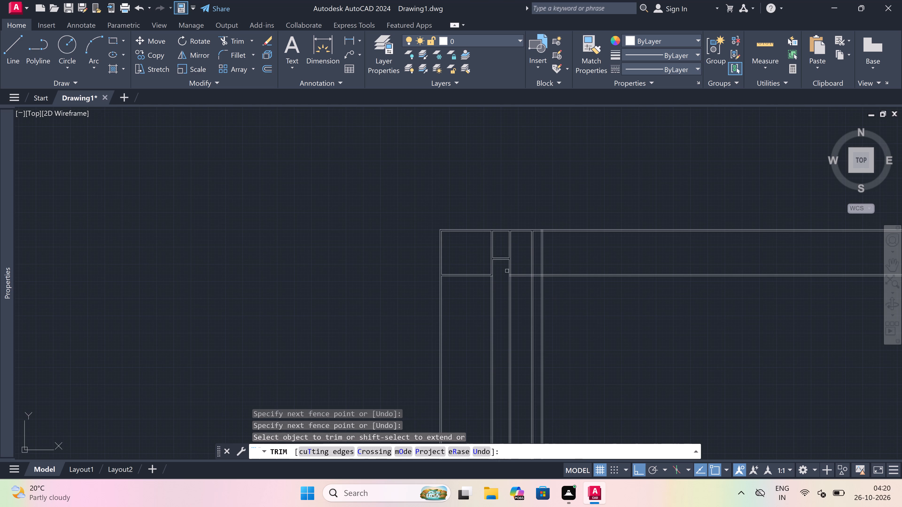
{"action": "scroll", "coordinate": [507, 271], "scroll_direction": "up", "scroll_amount": 1}
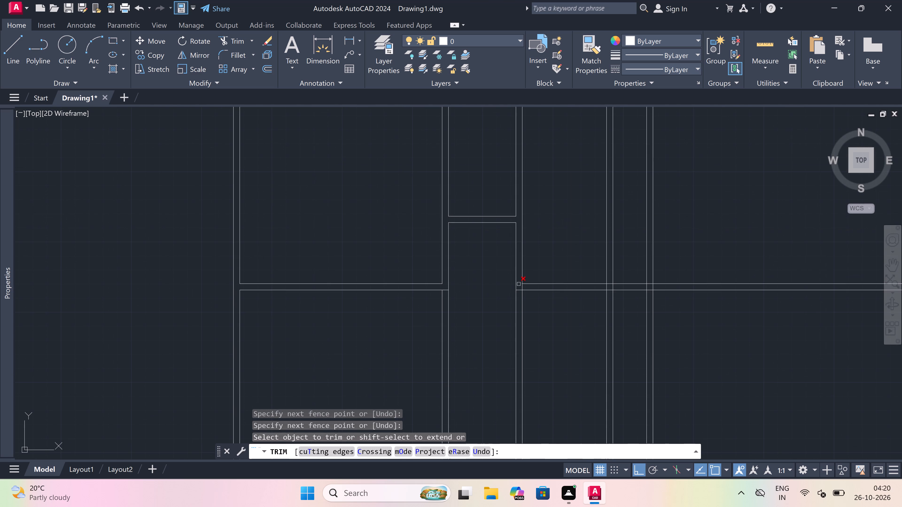
{"action": "scroll", "coordinate": [519, 284], "scroll_direction": "up", "scroll_amount": 1}
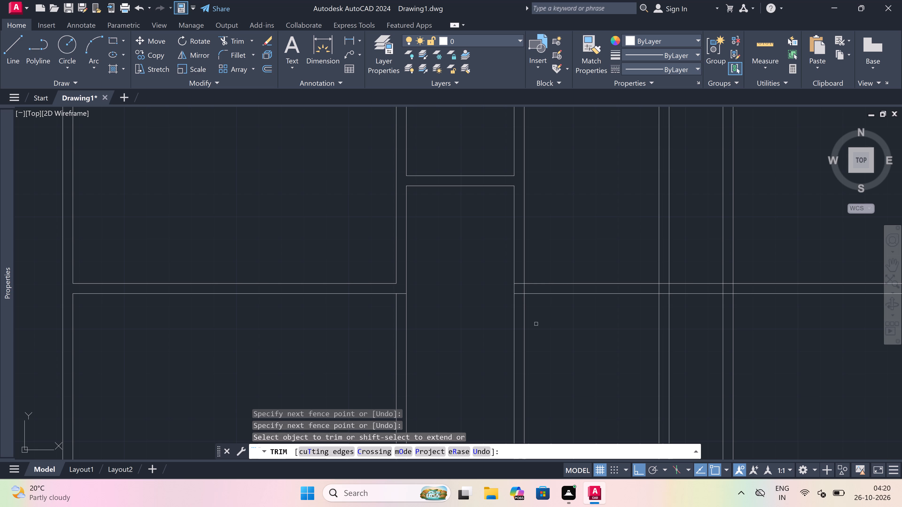
{"action": "left_click", "coordinate": [536, 320]}
{"action": "left_click_drag", "start_coordinate": [512, 319], "coordinate": [512, 316]}
{"action": "scroll", "coordinate": [518, 287], "scroll_direction": "up", "scroll_amount": 2}
{"action": "left_click_drag", "start_coordinate": [519, 285], "coordinate": [521, 282]}
{"action": "left_click_drag", "start_coordinate": [521, 266], "coordinate": [523, 275]}
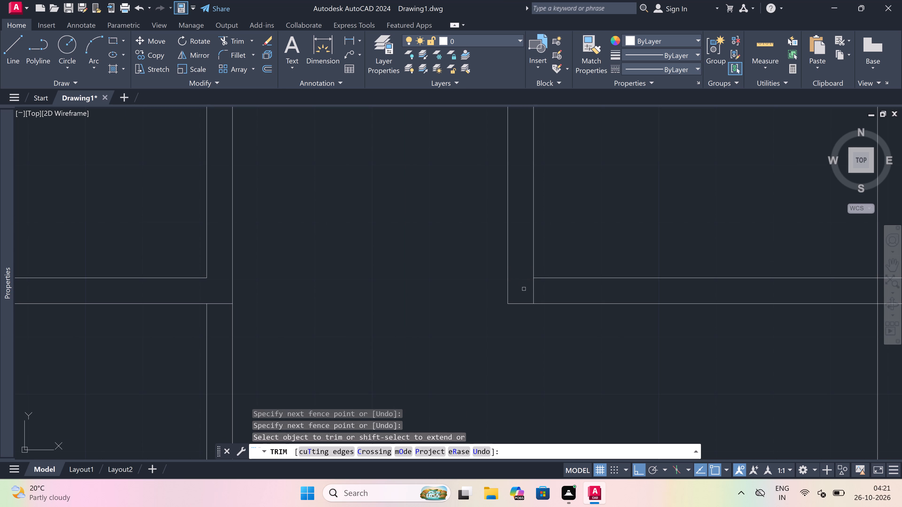
{"action": "left_click", "coordinate": [524, 289]}
{"action": "left_click", "coordinate": [549, 291]}
Trim both lines of the horizontal wall across the narrow space between the third and fourth vertical partitions.
{"action": "scroll", "coordinate": [488, 286], "scroll_direction": "down", "scroll_amount": 5}
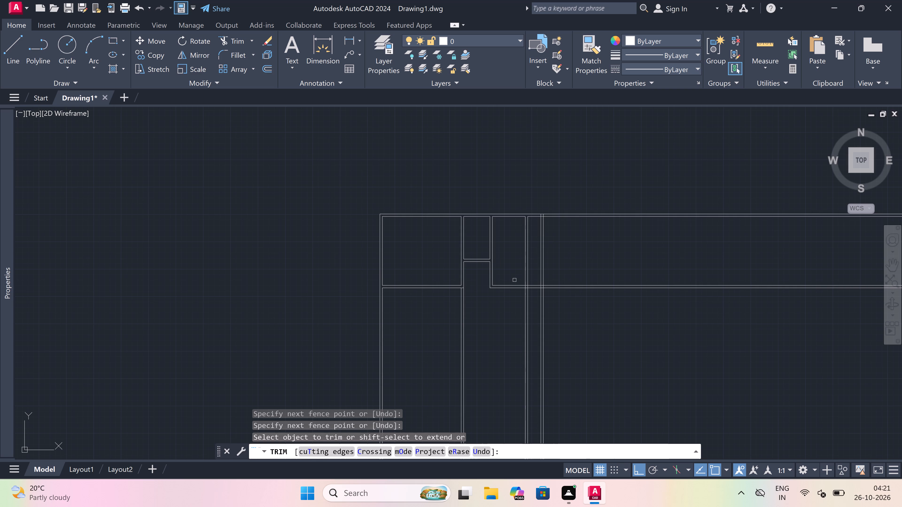
{"action": "scroll", "coordinate": [514, 279], "scroll_direction": "up", "scroll_amount": 1}
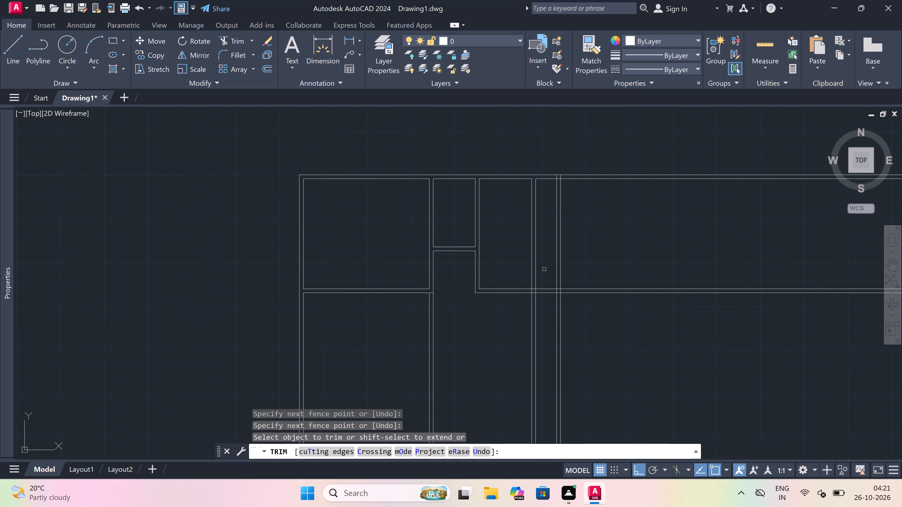
{"action": "scroll", "coordinate": [533, 281], "scroll_direction": "up", "scroll_amount": 1}
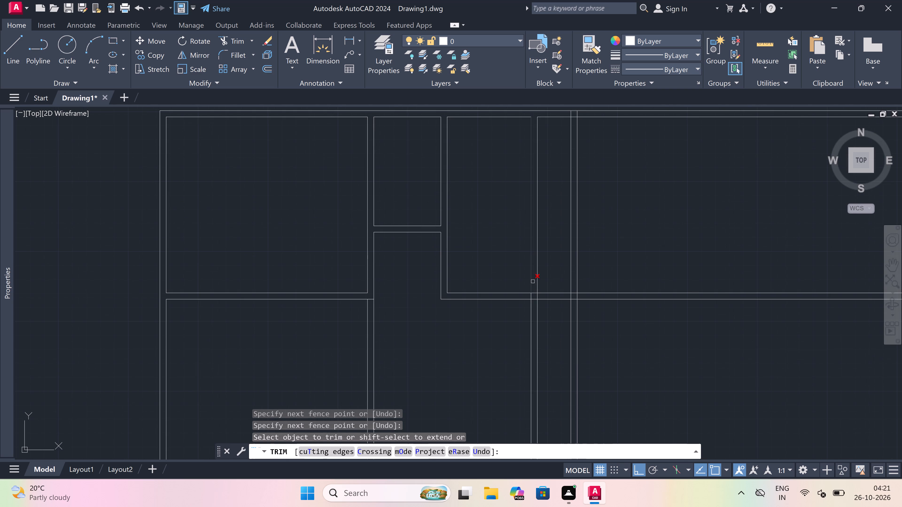
{"action": "left_click", "coordinate": [546, 278]}
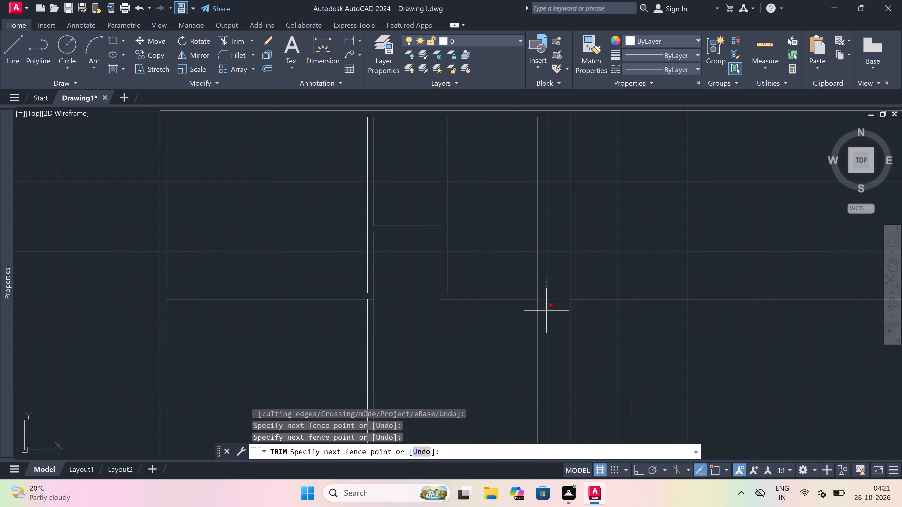
{"action": "left_click", "coordinate": [546, 316]}
Trim the overlapping lines where the horizontal wall ends at the third vertical partition, leaving an open T-junction.
{"action": "scroll", "coordinate": [529, 301], "scroll_direction": "up", "scroll_amount": 2}
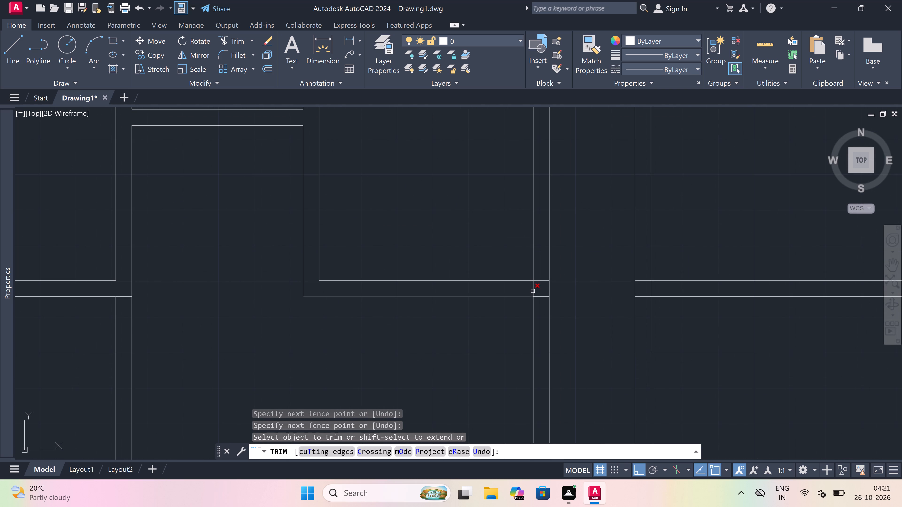
{"action": "left_click", "coordinate": [533, 289]}
{"action": "left_click", "coordinate": [542, 273]}
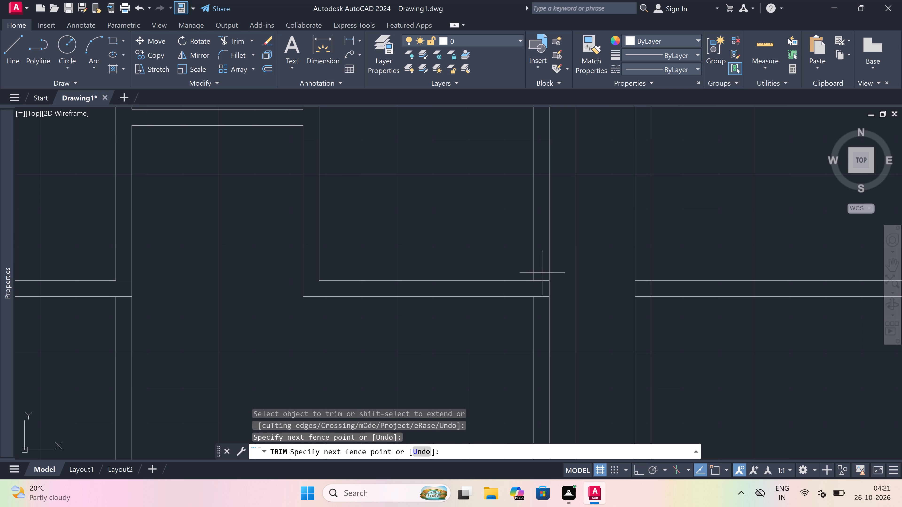
{"action": "left_click", "coordinate": [541, 307]}
Trim the overlapping lines where the right-hand horizontal wall meets the fourth vertical partition, leaving an open T-junction.
{"action": "scroll", "coordinate": [541, 303], "scroll_direction": "down", "scroll_amount": 2}
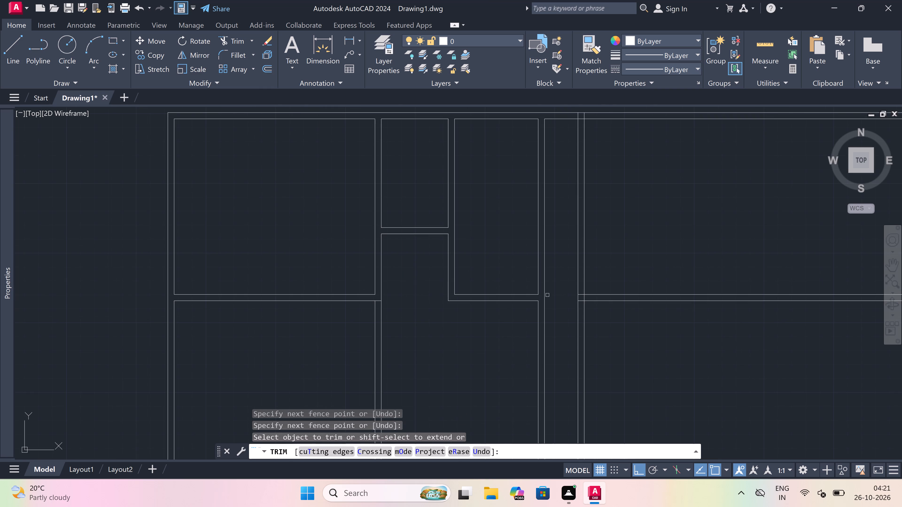
{"action": "scroll", "coordinate": [583, 293], "scroll_direction": "up", "scroll_amount": 3}
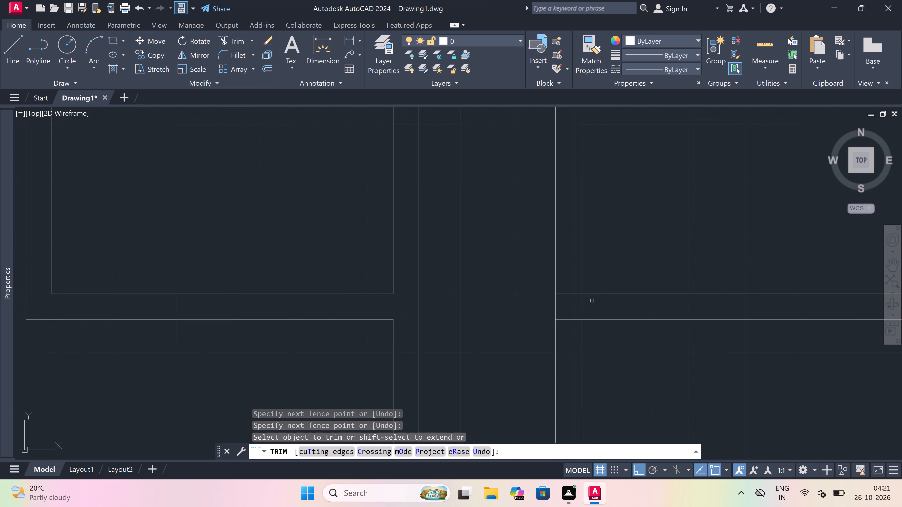
{"action": "left_click", "coordinate": [590, 300]}
{"action": "left_click", "coordinate": [564, 307]}
{"action": "left_click", "coordinate": [565, 286]}
{"action": "left_click", "coordinate": [566, 336]}
Trim the crossing lines where the fourth vertical partition meets the top wall, leaving an open T-junction.
{"action": "scroll", "coordinate": [565, 331], "scroll_direction": "down", "scroll_amount": 4}
{"action": "scroll", "coordinate": [566, 211], "scroll_direction": "up", "scroll_amount": 3}
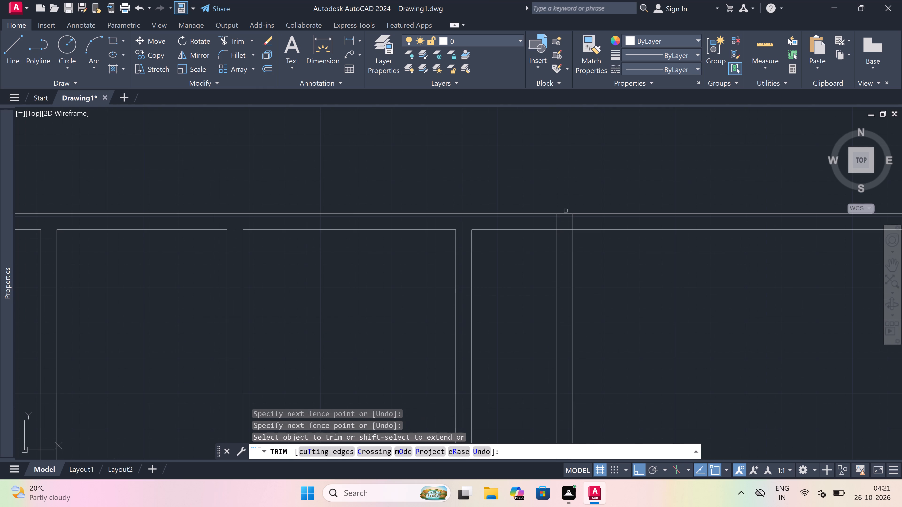
{"action": "left_click", "coordinate": [551, 223]}
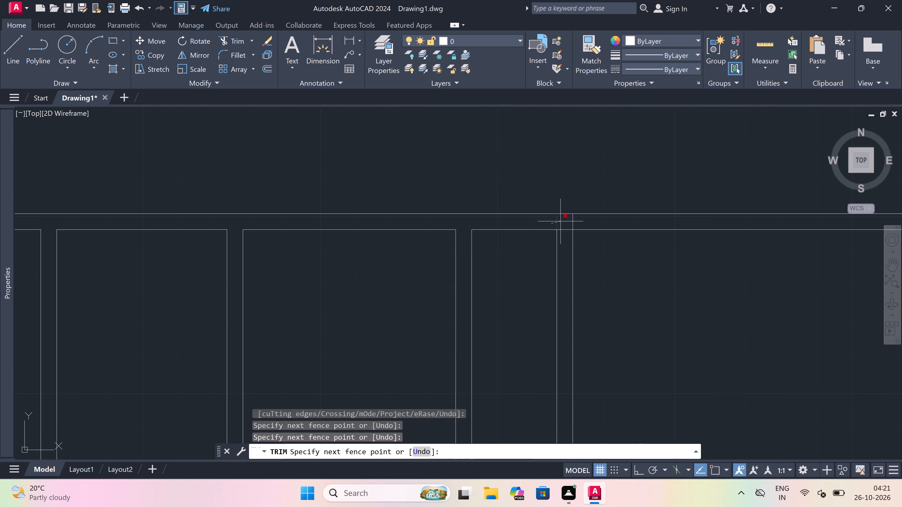
{"action": "left_click", "coordinate": [561, 221]}
{"action": "left_click", "coordinate": [562, 224]}
{"action": "left_click", "coordinate": [562, 238]}
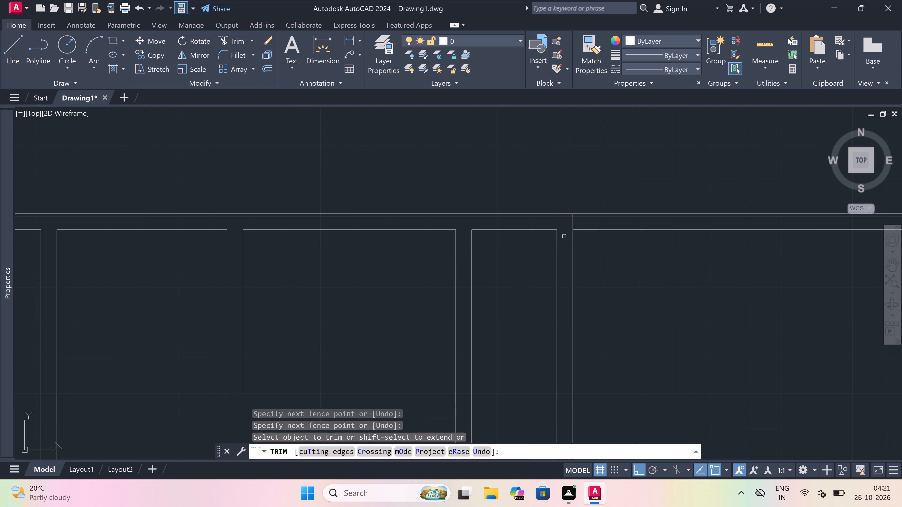
{"action": "left_click", "coordinate": [574, 225]}
{"action": "scroll", "coordinate": [564, 226], "scroll_direction": "down", "scroll_amount": 5}
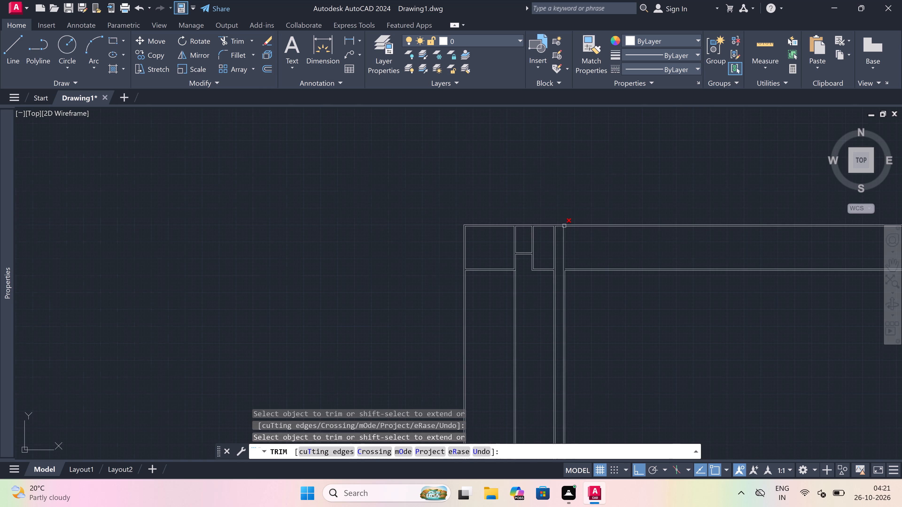
{"action": "key", "text": "Escape"}
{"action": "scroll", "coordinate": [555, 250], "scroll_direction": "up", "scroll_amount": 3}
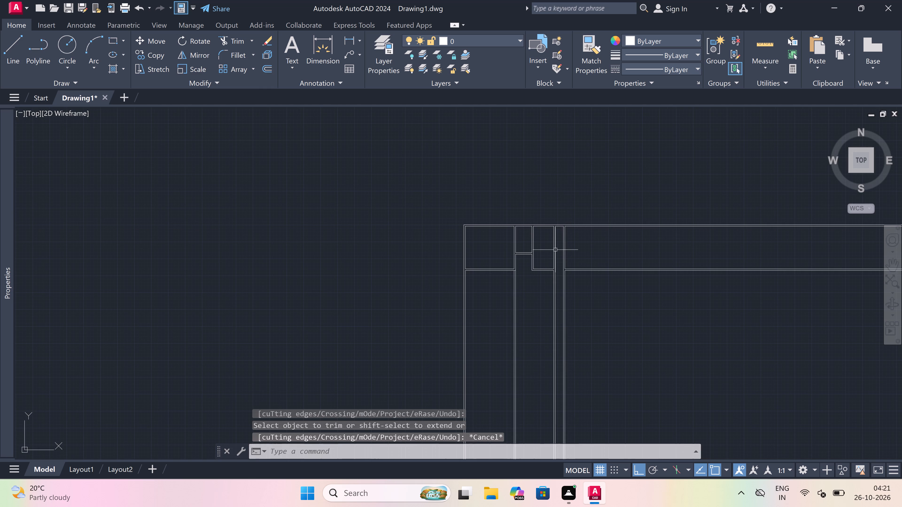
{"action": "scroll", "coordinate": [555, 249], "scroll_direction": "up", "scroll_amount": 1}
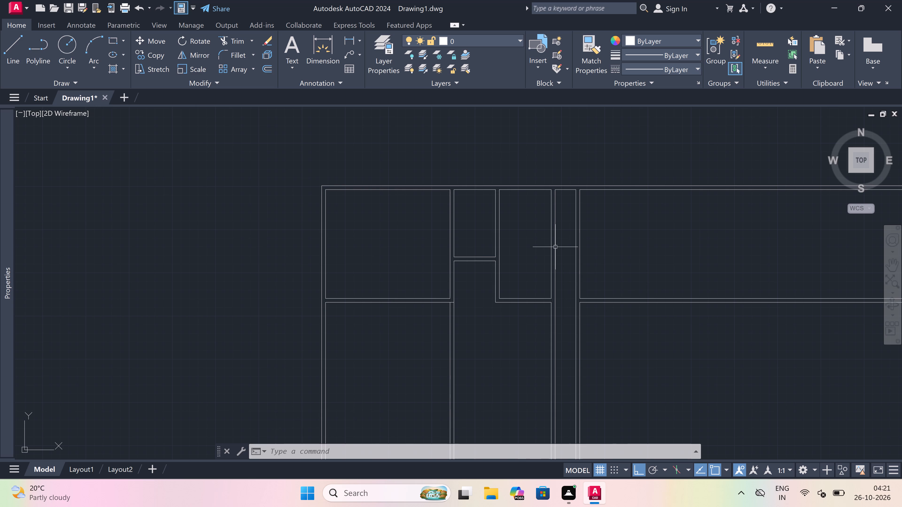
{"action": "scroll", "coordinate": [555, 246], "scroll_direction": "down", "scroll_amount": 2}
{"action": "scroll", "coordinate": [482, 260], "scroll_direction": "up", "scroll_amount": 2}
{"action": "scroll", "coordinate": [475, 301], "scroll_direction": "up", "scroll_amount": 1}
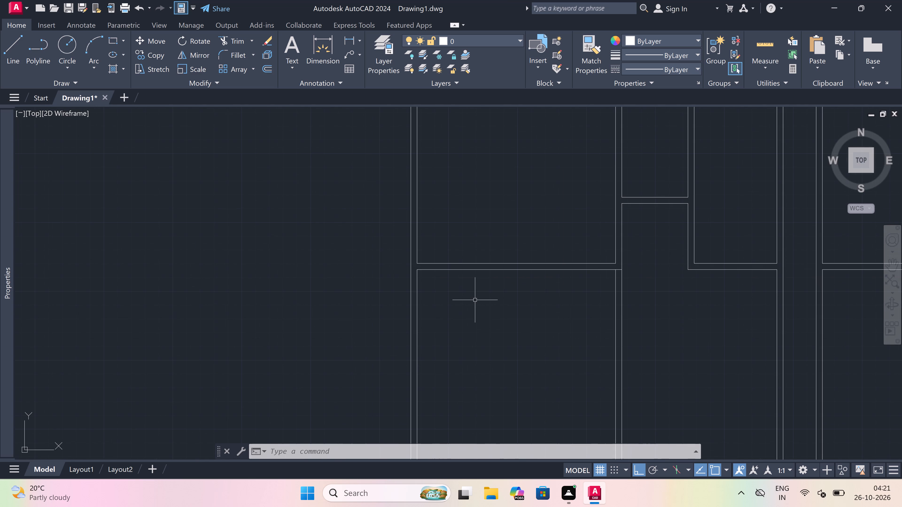
Offset the lower line of the left room's bottom wall 3'7" downward.
{"action": "key", "text": "o"}
{"action": "key", "text": "space"}
{"action": "left_click", "coordinate": [482, 268]}
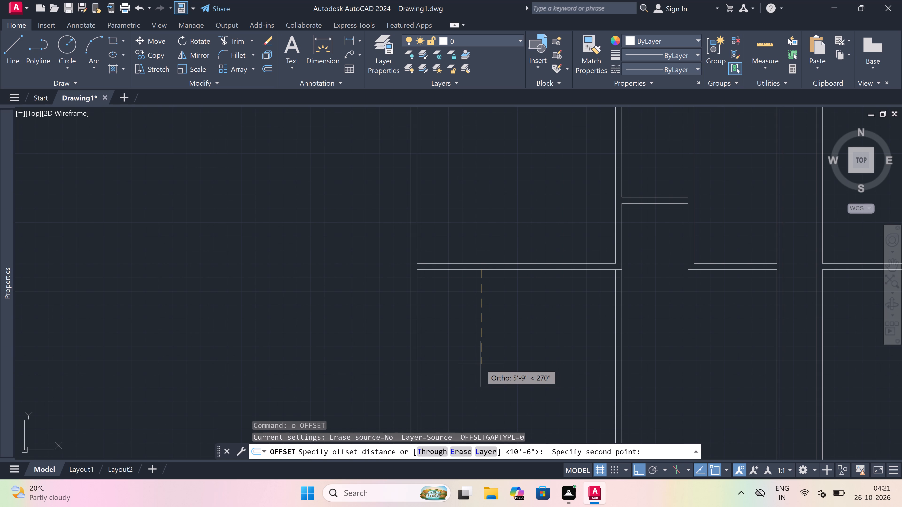
{"action": "type", "text": "3'"}
{"action": "type", "text": "7\""}
{"action": "key", "text": "space"}
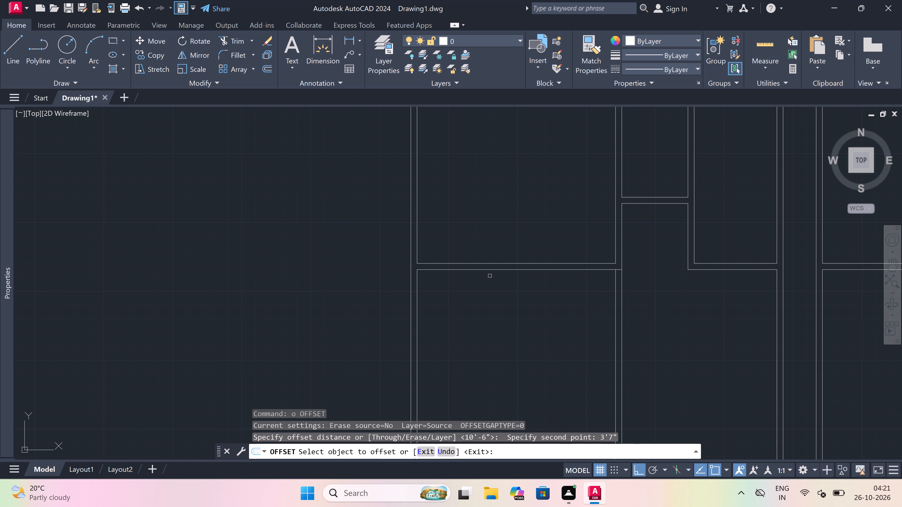
{"action": "left_click_drag", "start_coordinate": [491, 270], "coordinate": [491, 331]}
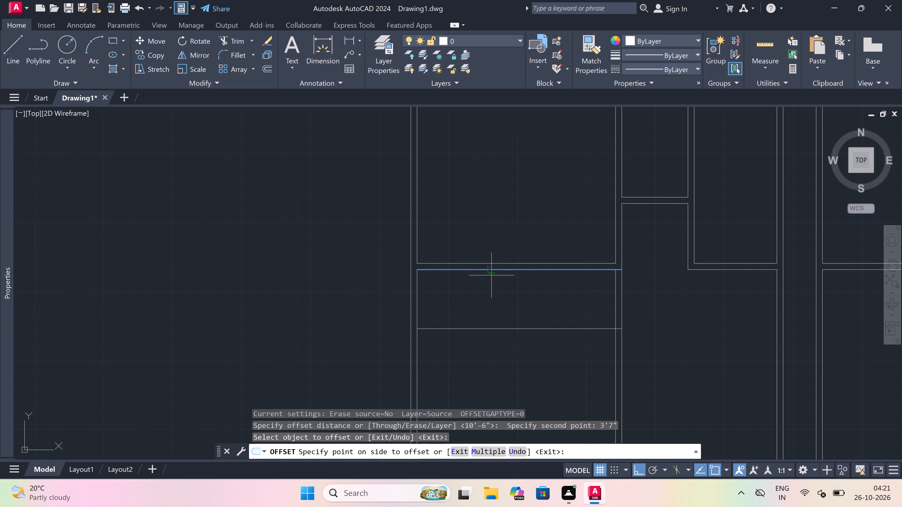
{"action": "left_click", "coordinate": [491, 343]}
{"action": "key", "text": "Escape"}
Offset the new horizontal line 4.5" downward to form the second face of the wall.
{"action": "key", "text": "space"}
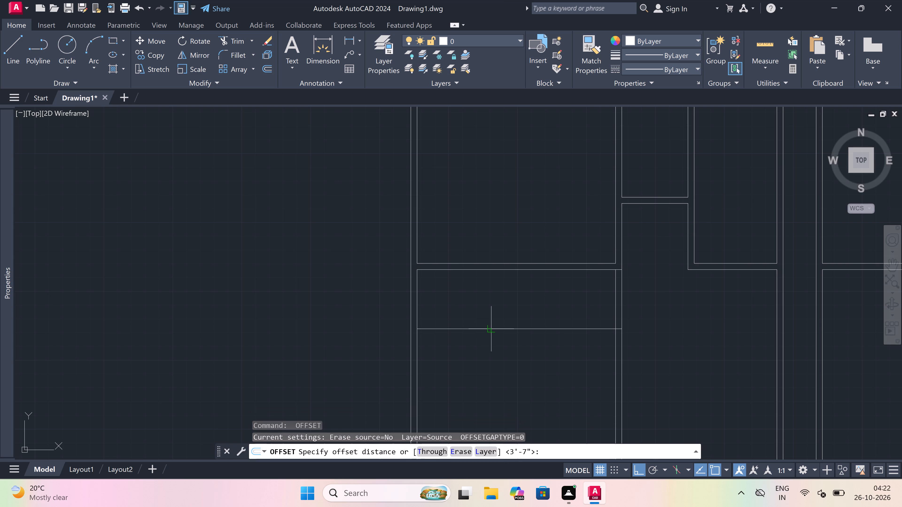
{"action": "left_click_drag", "start_coordinate": [493, 330], "coordinate": [495, 334]}
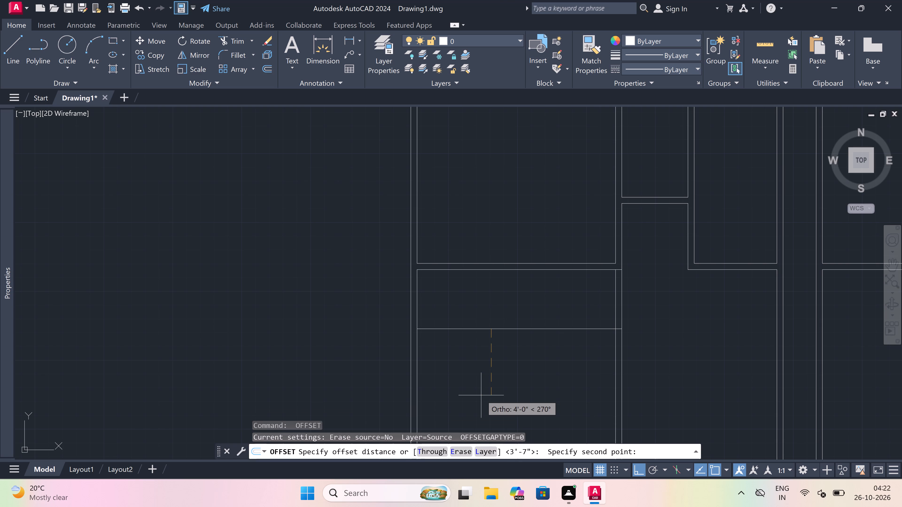
{"action": "type", "text": "4.5\""}
{"action": "key", "text": "space"}
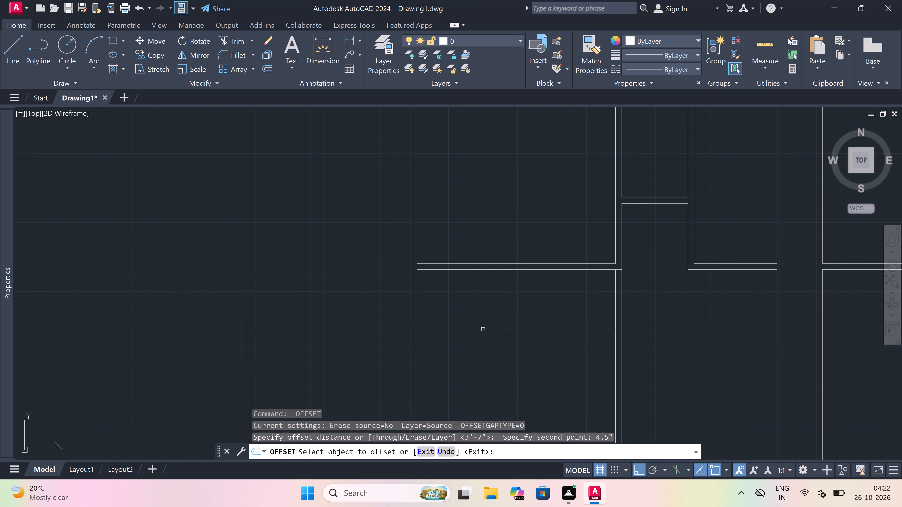
{"action": "left_click_drag", "start_coordinate": [482, 329], "coordinate": [479, 340]}
{"action": "left_click", "coordinate": [473, 355]}
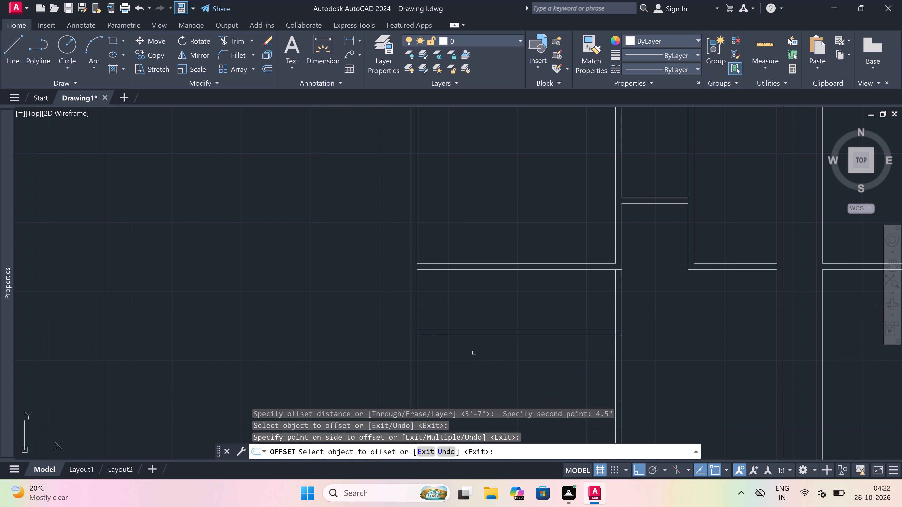
{"action": "key", "text": "Escape"}
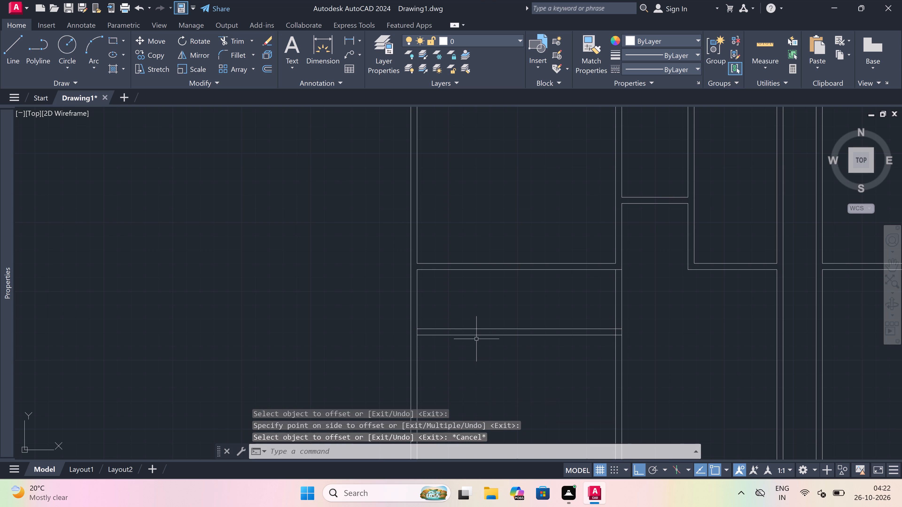
Offset the inner line of the left outer wall 8' to the right, into the new strip room.
{"action": "key", "text": "space"}
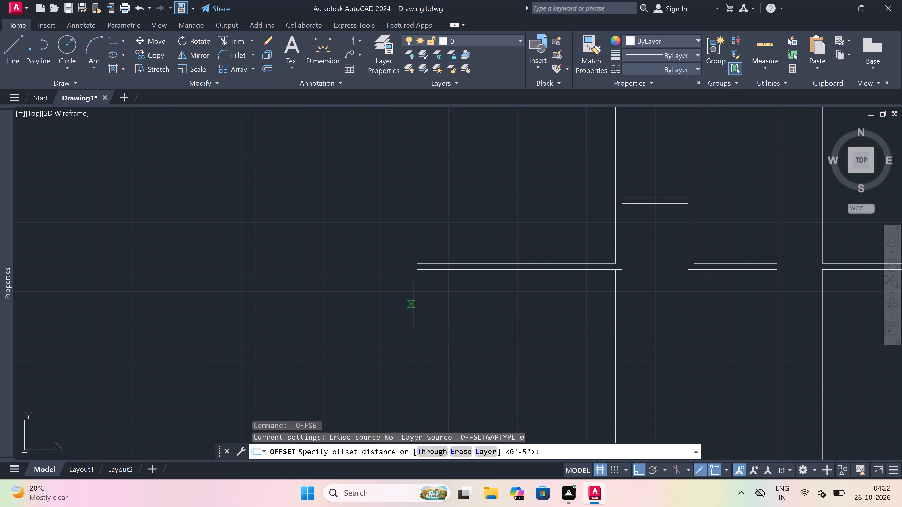
{"action": "left_click_drag", "start_coordinate": [416, 302], "coordinate": [428, 301]}
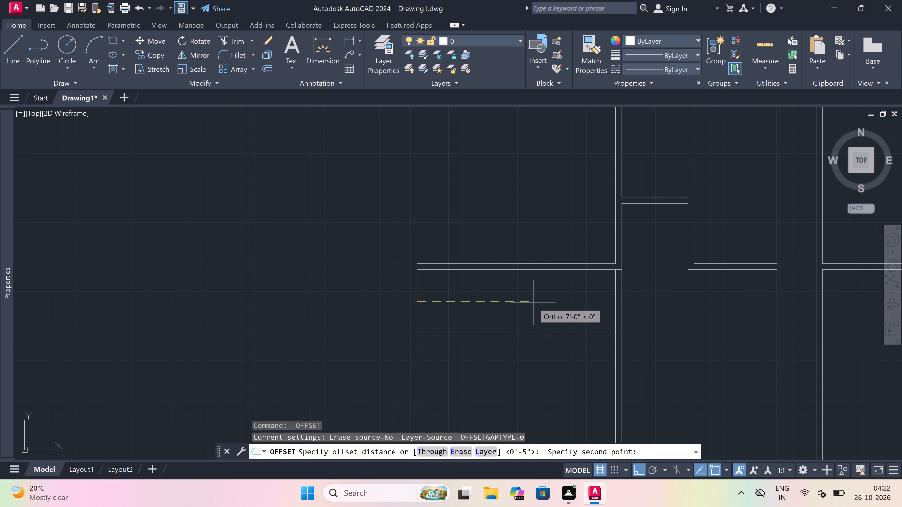
{"action": "type", "text": "8'"}
{"action": "key", "text": "space"}
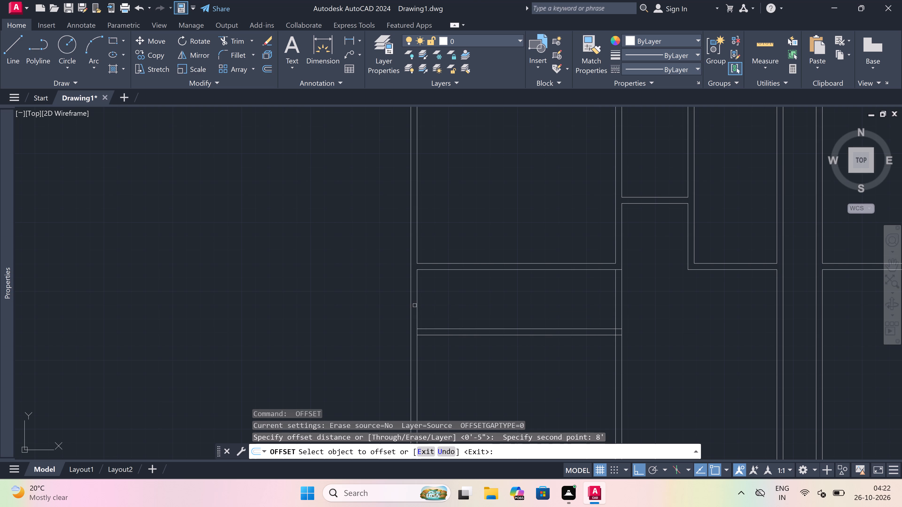
{"action": "left_click_drag", "start_coordinate": [417, 304], "coordinate": [482, 310]}
{"action": "left_click", "coordinate": [594, 317]}
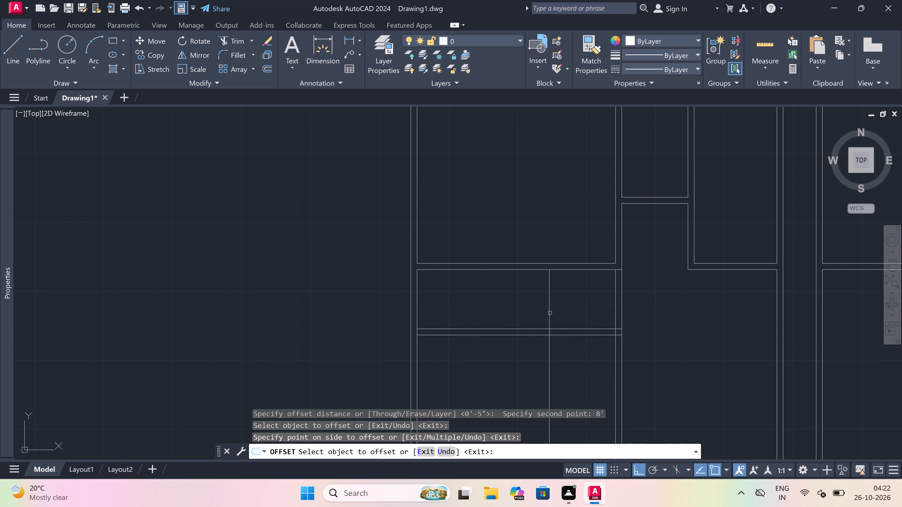
{"action": "key", "text": "Escape"}
Offset the new vertical line 4.5" to the right to give the partition its thickness.
{"action": "key", "text": "space"}
{"action": "left_click", "coordinate": [550, 312]}
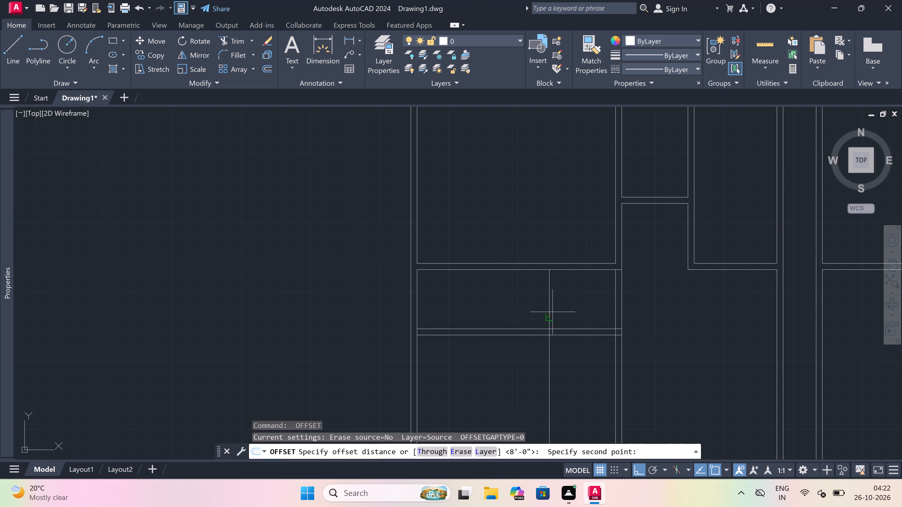
{"action": "type", "text": "4.5\""}
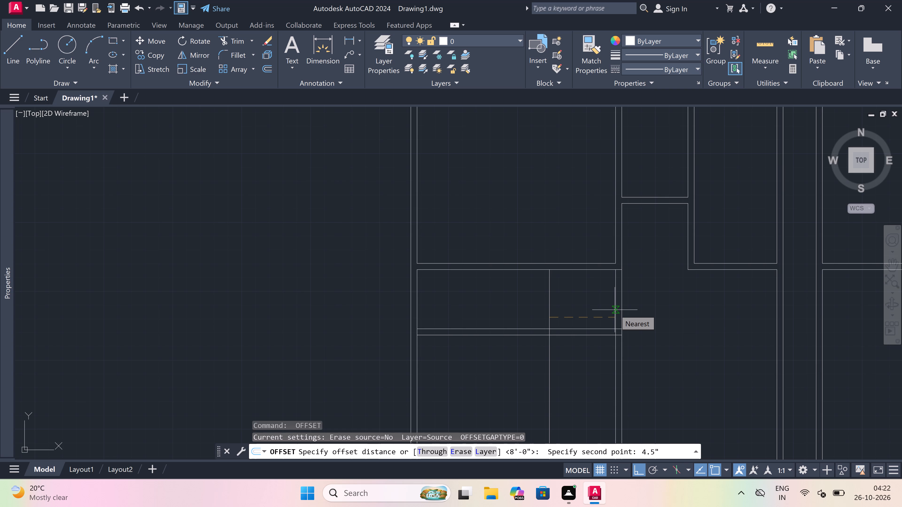
{"action": "key", "text": "space"}
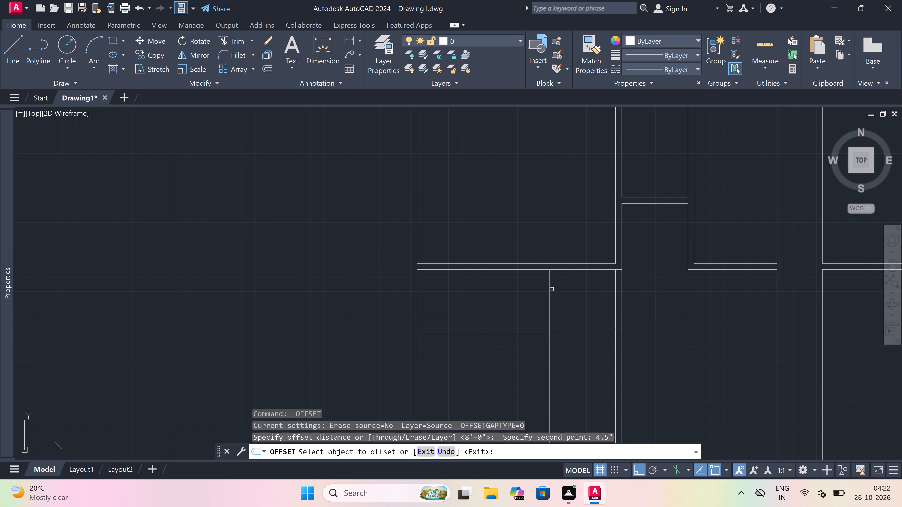
{"action": "left_click_drag", "start_coordinate": [550, 287], "coordinate": [579, 292]}
{"action": "left_click", "coordinate": [579, 291]}
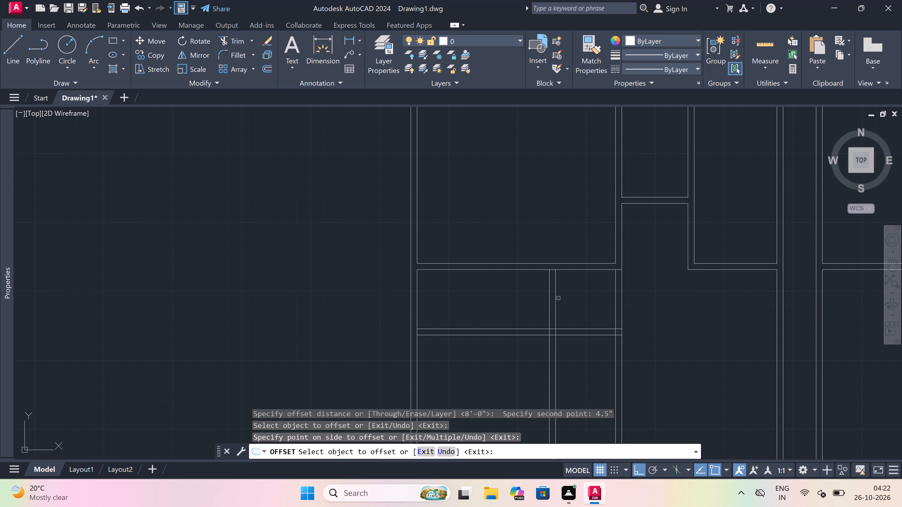
{"action": "key", "text": "Escape"}
Trim the left outer wall's inner line between the two lines of the new horizontal wall.
{"action": "type", "text": "tr"}
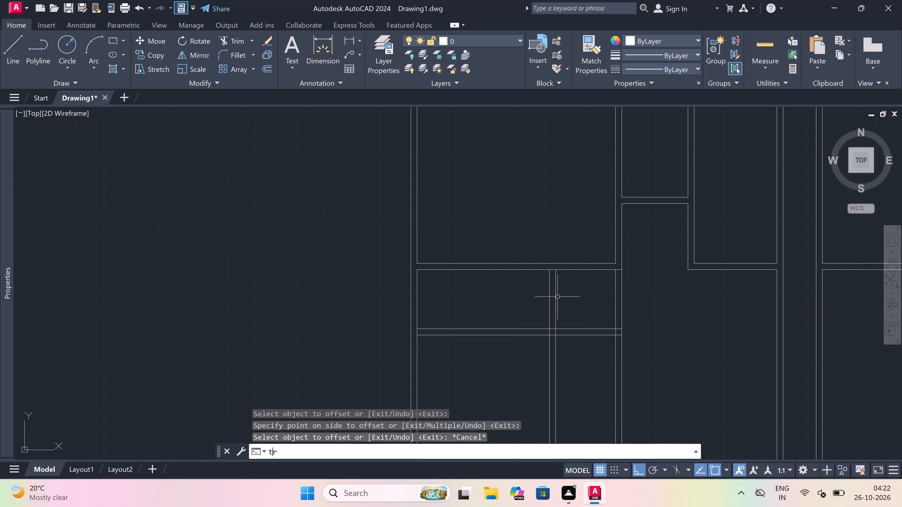
{"action": "key", "text": "space"}
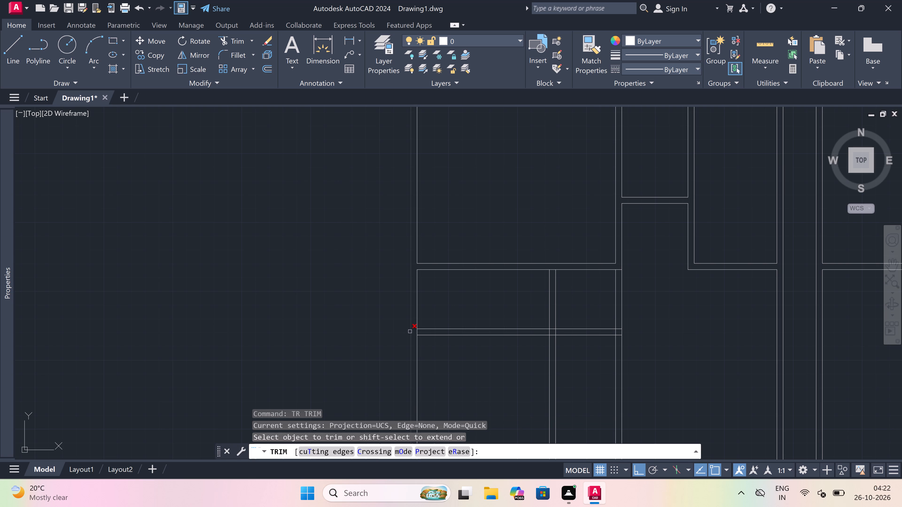
{"action": "left_click", "coordinate": [416, 332]}
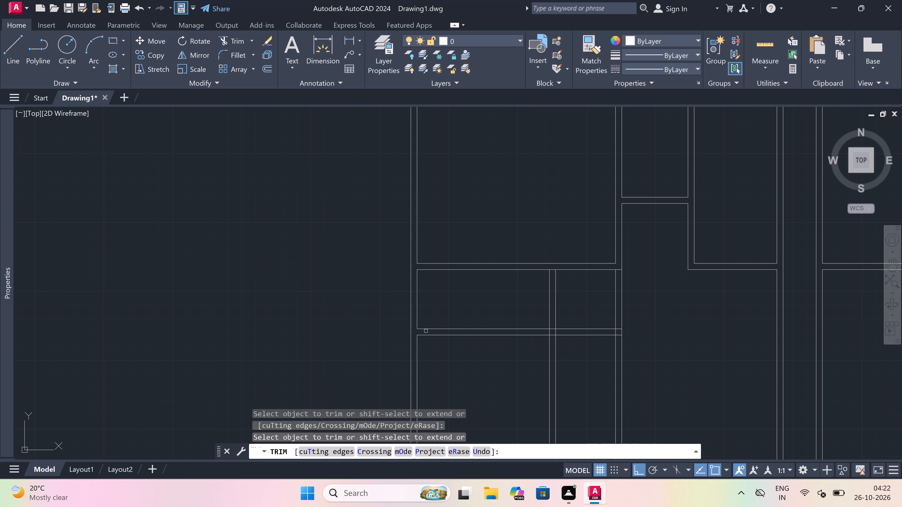
Trim away both lines of the right-hand vertical wall between the upper and the new horizontal walls.
{"action": "scroll", "coordinate": [627, 317], "scroll_direction": "up", "scroll_amount": 2}
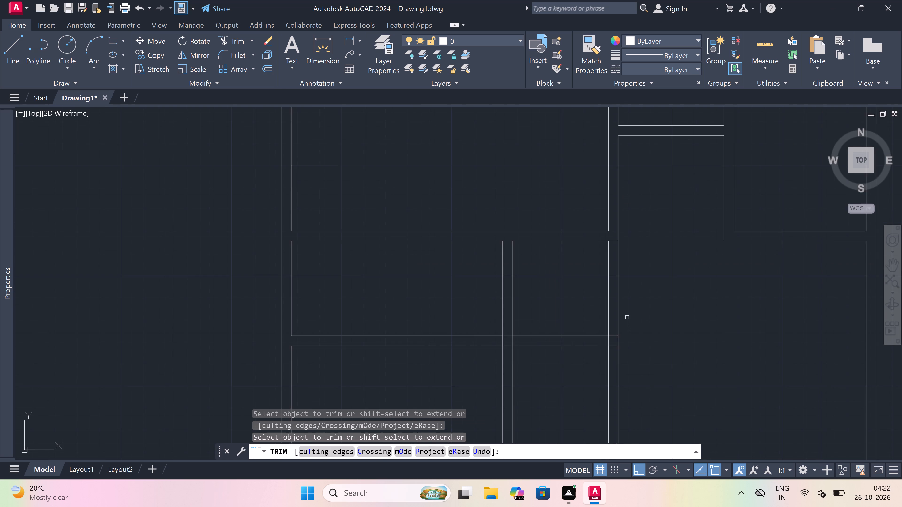
{"action": "left_click", "coordinate": [635, 293]}
{"action": "left_click", "coordinate": [534, 292]}
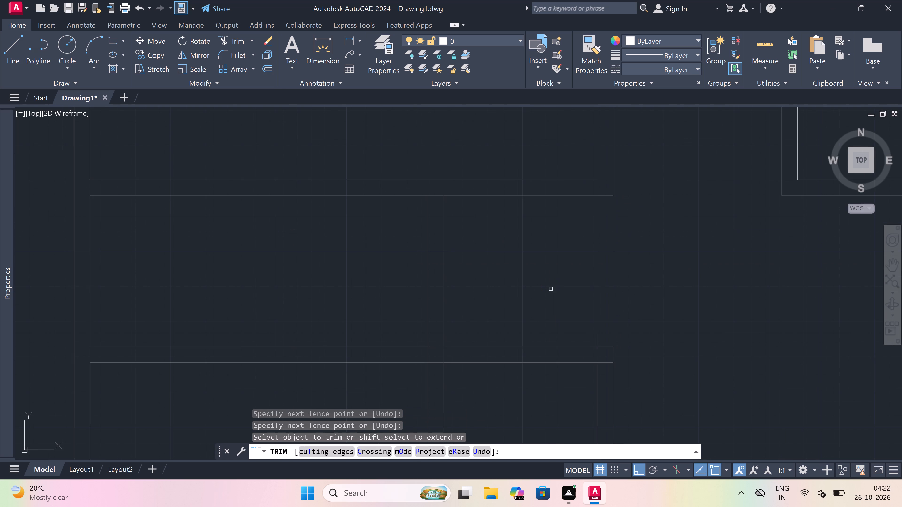
Trim the overlapping lines at the new horizontal wall's right end into a clean L-corner.
{"action": "scroll", "coordinate": [596, 384], "scroll_direction": "up", "scroll_amount": 1}
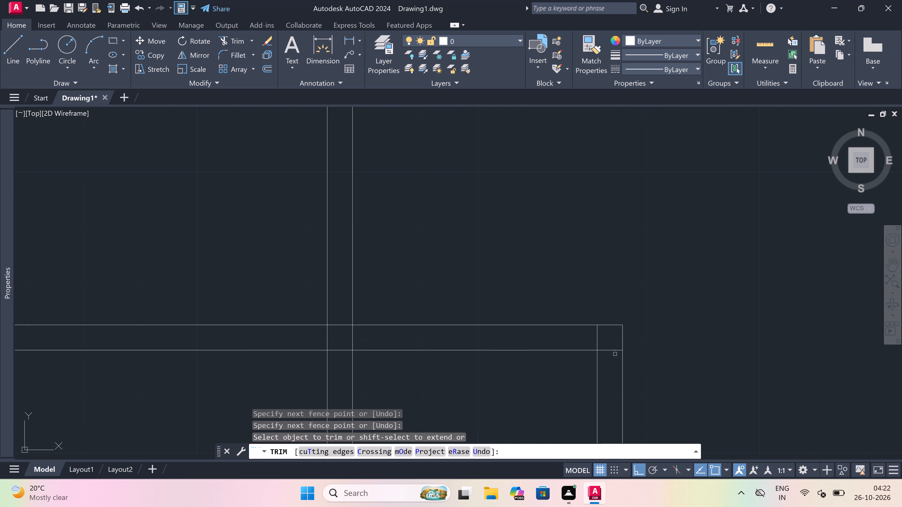
{"action": "scroll", "coordinate": [615, 354], "scroll_direction": "up", "scroll_amount": 1}
{"action": "left_click", "coordinate": [615, 353]}
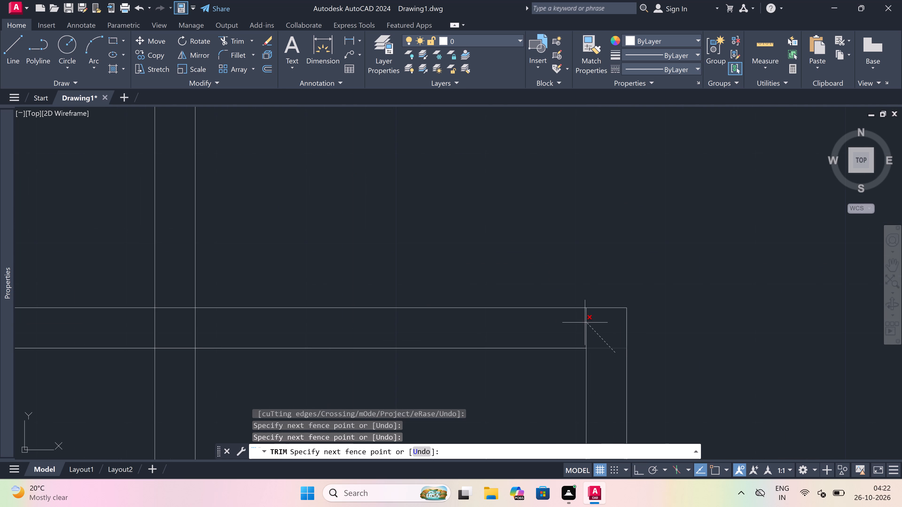
{"action": "left_click", "coordinate": [583, 323]}
Trim the crossing lines where the new vertical partition meets the upper and lower horizontal walls.
{"action": "scroll", "coordinate": [583, 323], "scroll_direction": "down", "scroll_amount": 4}
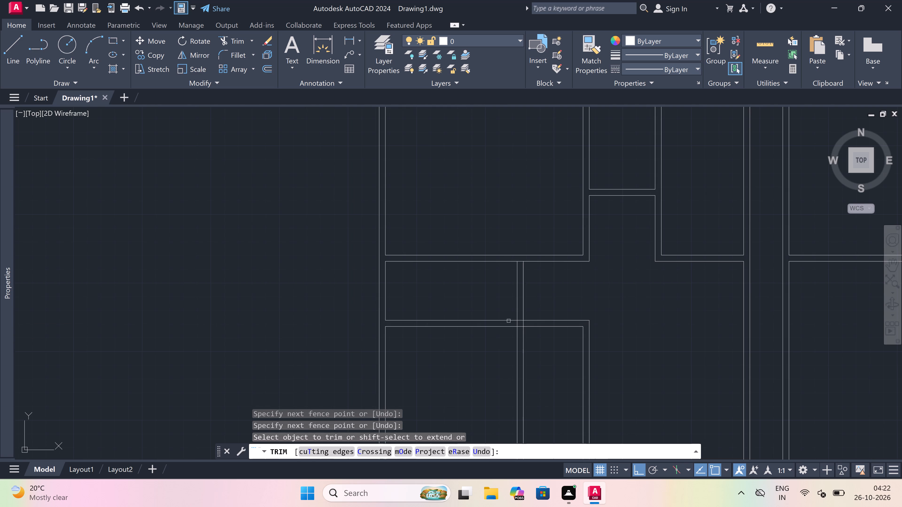
{"action": "scroll", "coordinate": [497, 321], "scroll_direction": "up", "scroll_amount": 1}
{"action": "scroll", "coordinate": [528, 230], "scroll_direction": "up", "scroll_amount": 1}
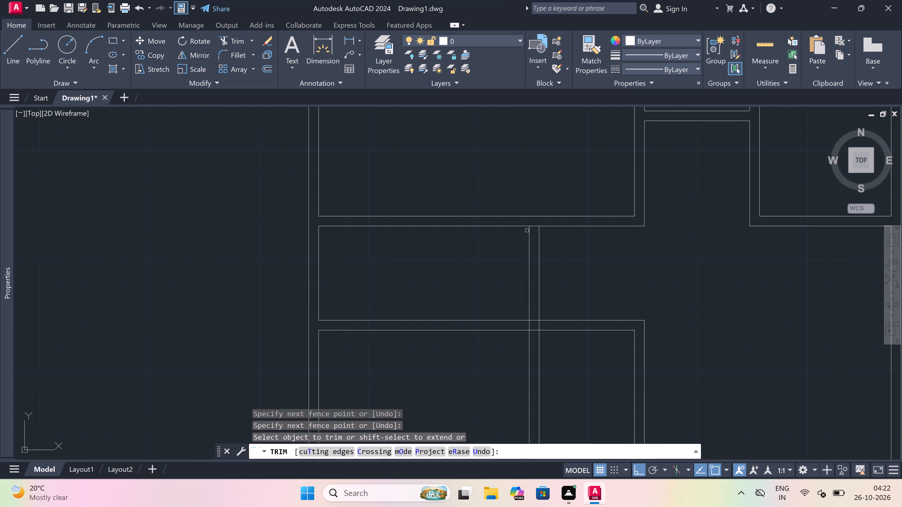
{"action": "left_click", "coordinate": [535, 217]}
{"action": "left_click", "coordinate": [540, 380]}
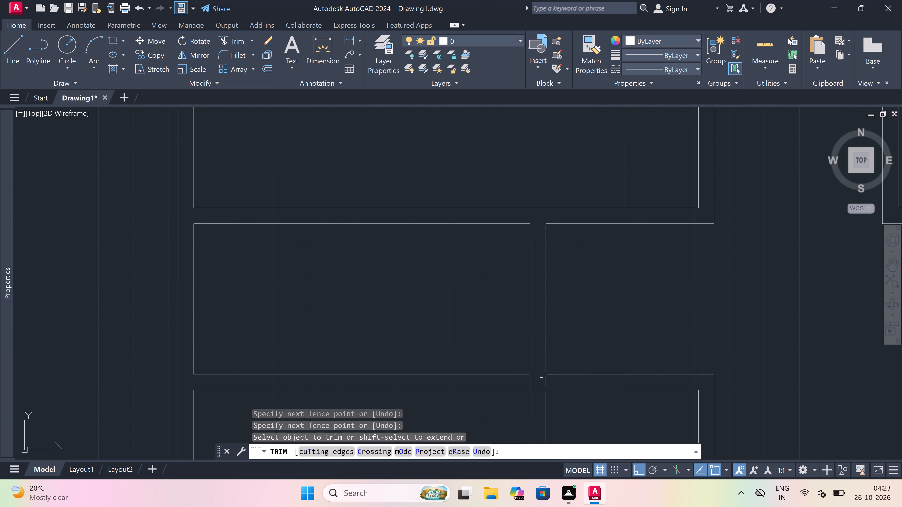
{"action": "left_click", "coordinate": [553, 383]}
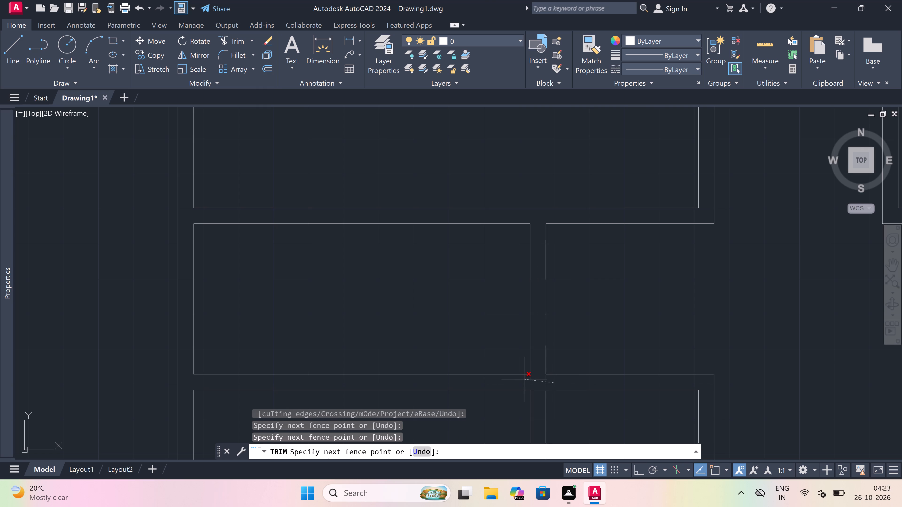
{"action": "left_click", "coordinate": [524, 379]}
Trim away both lines of the new vertical partition below the new horizontal wall.
{"action": "scroll", "coordinate": [560, 296], "scroll_direction": "down", "scroll_amount": 4}
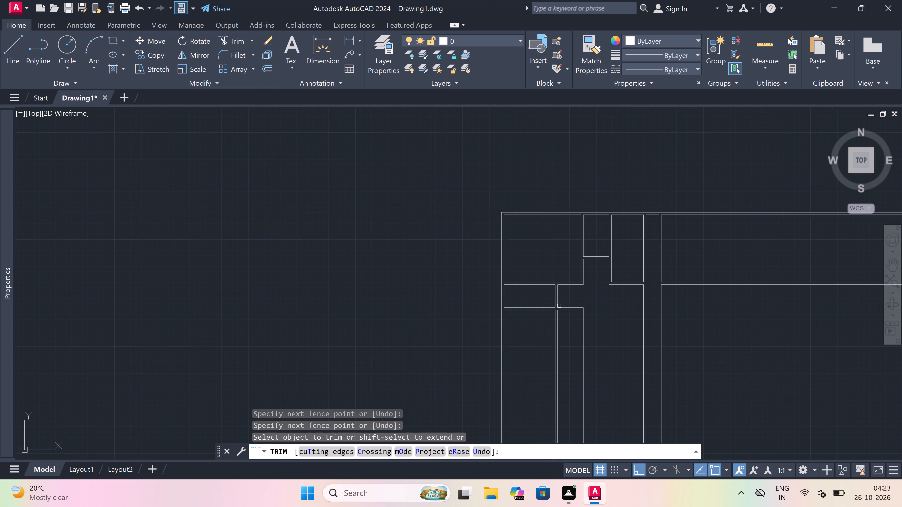
{"action": "scroll", "coordinate": [559, 331], "scroll_direction": "up", "scroll_amount": 3}
{"action": "left_click", "coordinate": [565, 315]}
{"action": "left_click", "coordinate": [451, 345]}
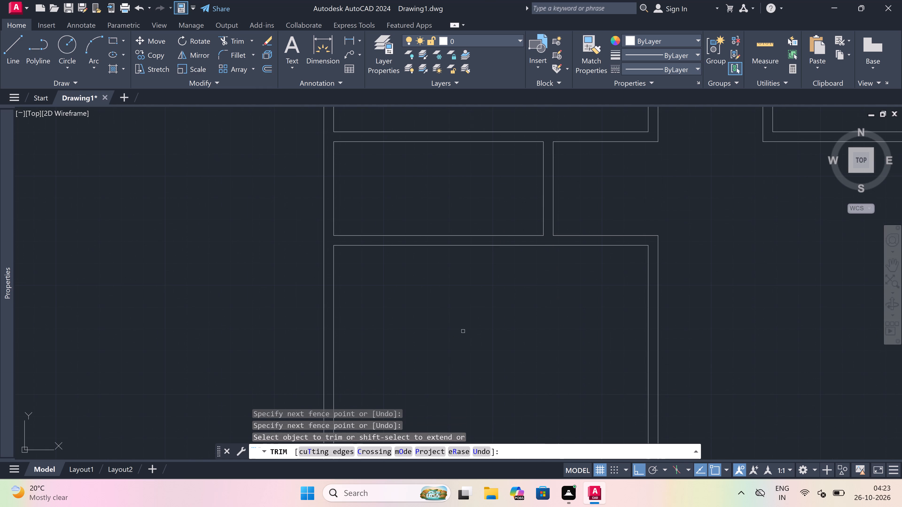
{"action": "key", "text": "Escape"}
Offset the lower line of the horizontal wall below the small partitioned room 10' downward.
{"action": "key", "text": "o"}
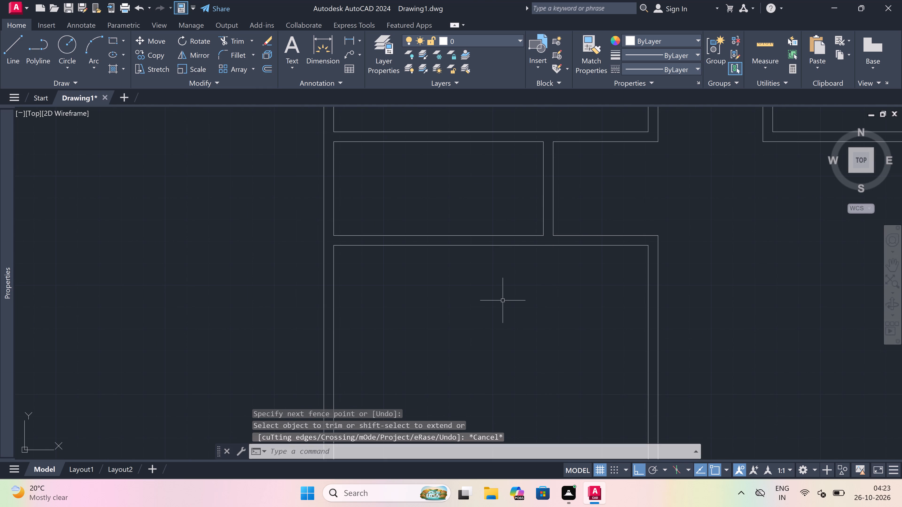
{"action": "key", "text": "space"}
{"action": "left_click", "coordinate": [515, 247]}
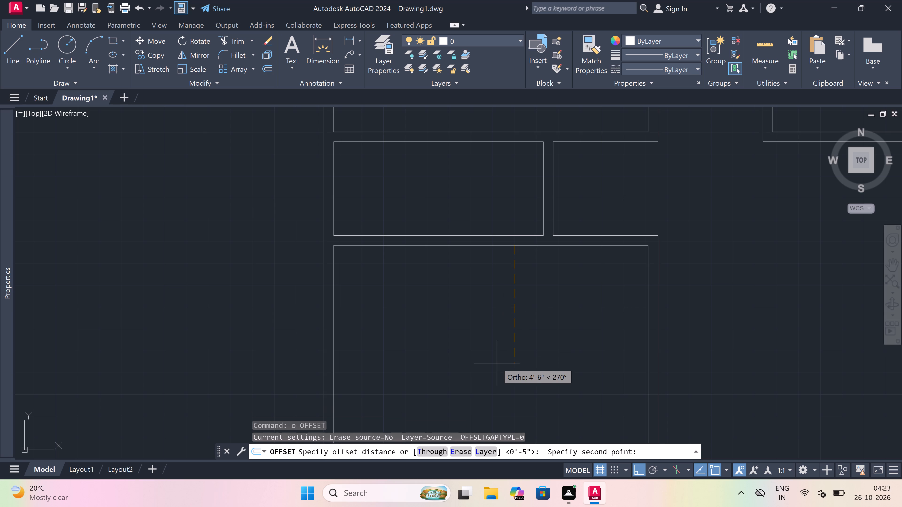
{"action": "type", "text": "10'"}
{"action": "key", "text": "space"}
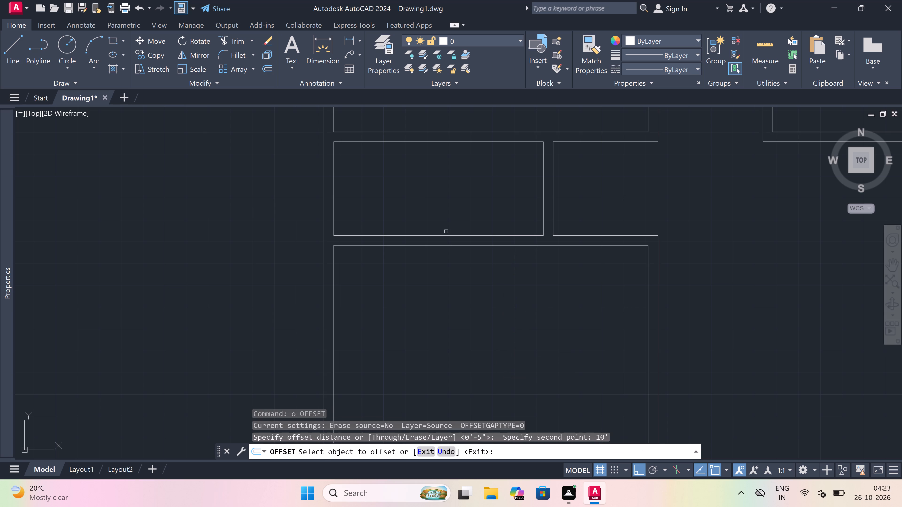
{"action": "left_click_drag", "start_coordinate": [446, 244], "coordinate": [447, 266]}
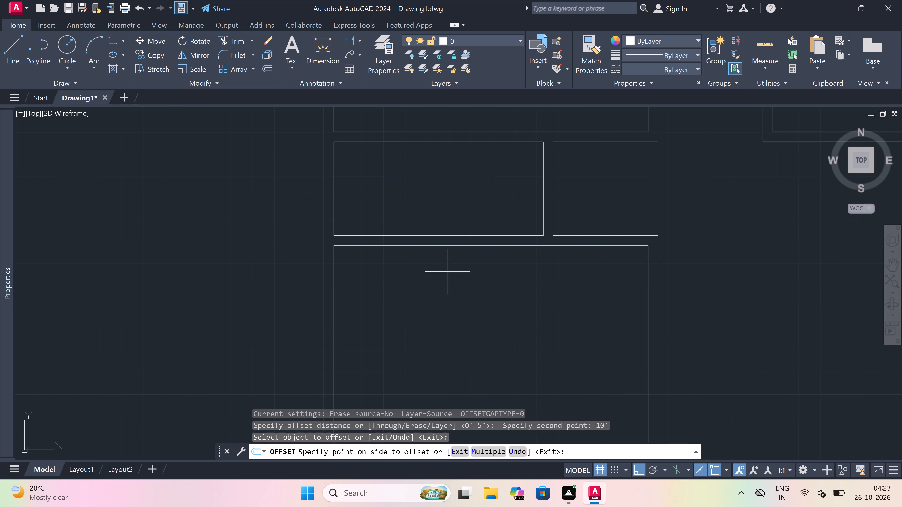
{"action": "scroll", "coordinate": [437, 324], "scroll_direction": "down", "scroll_amount": 5}
{"action": "scroll", "coordinate": [437, 351], "scroll_direction": "up", "scroll_amount": 4}
{"action": "left_click", "coordinate": [437, 348]}
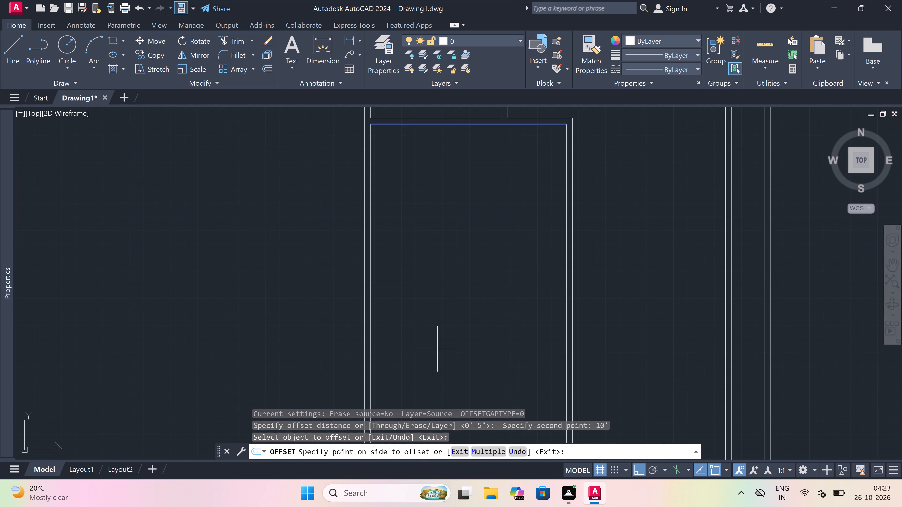
{"action": "key", "text": "Escape"}
Offset the new horizontal line 4.5" downward to form the wall closing off the 10' room.
{"action": "key", "text": "space"}
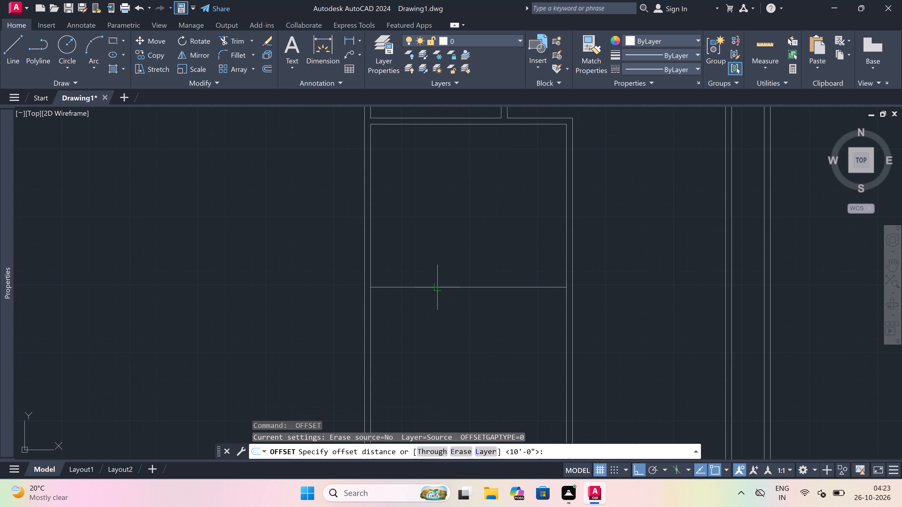
{"action": "left_click", "coordinate": [436, 289]}
{"action": "type", "text": "4.5\""}
{"action": "key", "text": "space"}
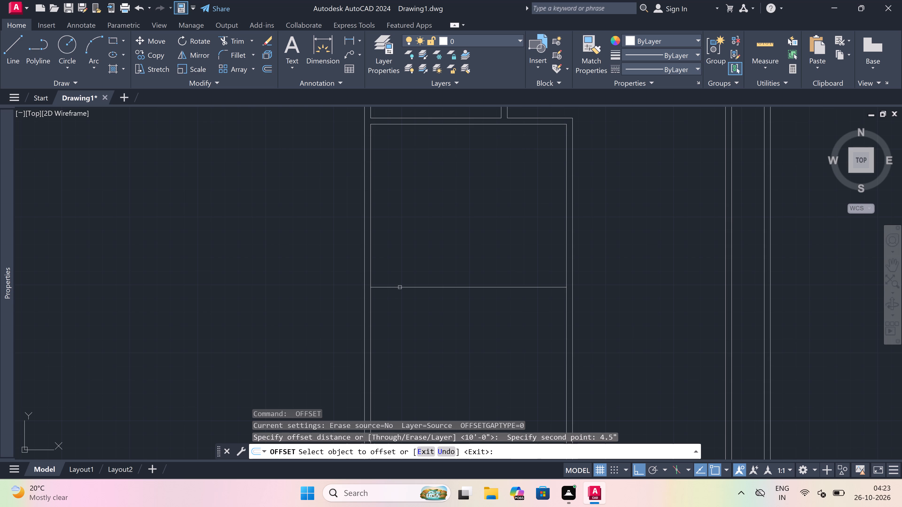
{"action": "left_click_drag", "start_coordinate": [400, 287], "coordinate": [401, 291]}
{"action": "left_click", "coordinate": [386, 331]}
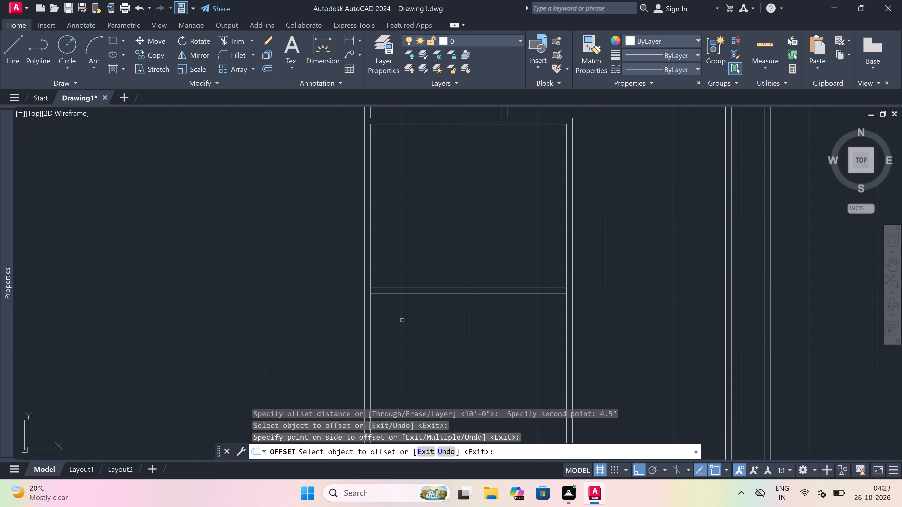
{"action": "key", "text": "Escape"}
Offset the lower line of the new horizontal wall 10' downward to lay out a second room.
{"action": "key", "text": "space"}
{"action": "left_click", "coordinate": [416, 295]}
{"action": "scroll", "coordinate": [416, 295], "scroll_direction": "down", "scroll_amount": 2}
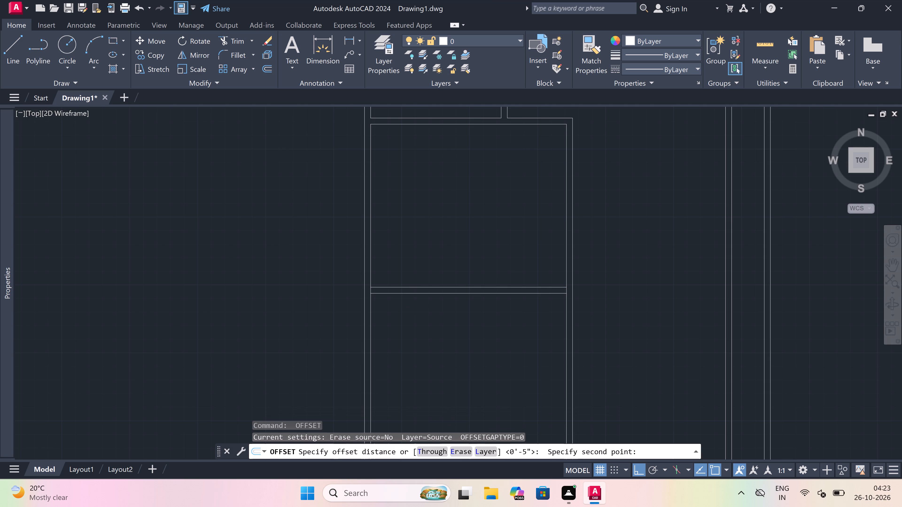
{"action": "scroll", "coordinate": [416, 295], "scroll_direction": "down", "scroll_amount": 1}
{"action": "scroll", "coordinate": [416, 317], "scroll_direction": "up", "scroll_amount": 3}
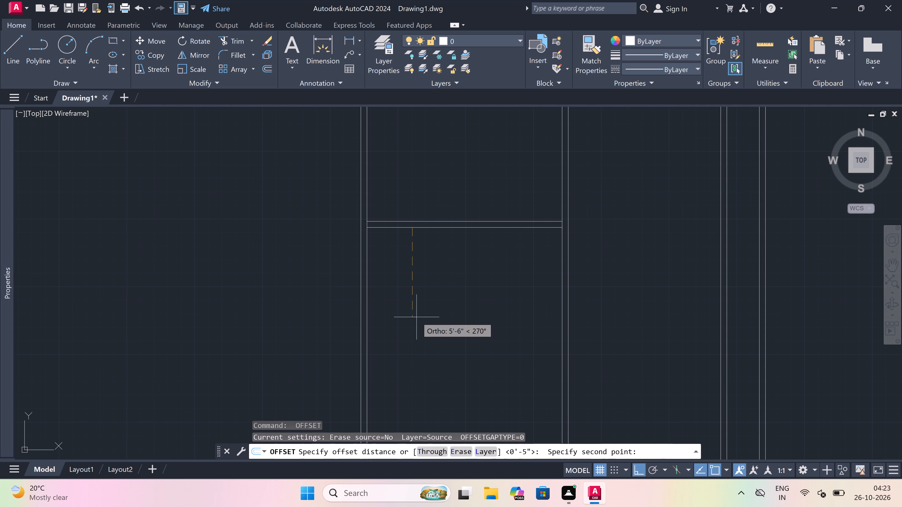
{"action": "type", "text": "10'"}
{"action": "key", "text": "space"}
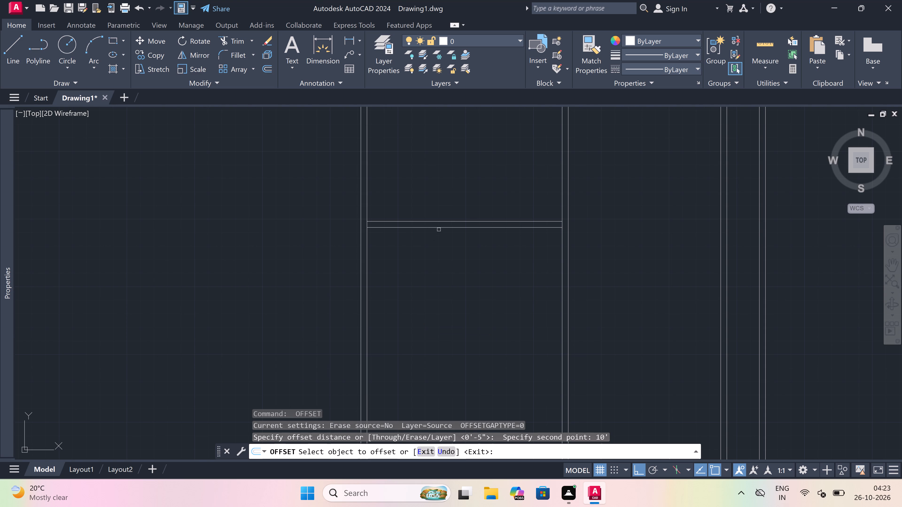
{"action": "scroll", "coordinate": [439, 228], "scroll_direction": "down", "scroll_amount": 2}
{"action": "left_click_drag", "start_coordinate": [439, 228], "coordinate": [437, 241]}
{"action": "left_click", "coordinate": [415, 315]}
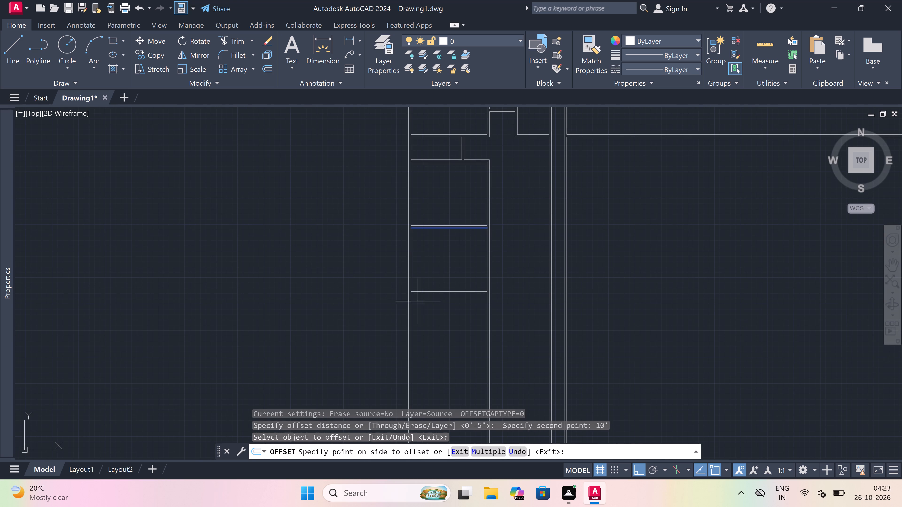
{"action": "key", "text": "Escape"}
Offset the second room's bottom line 4.5" downward to give that wall its thickness.
{"action": "key", "text": "space"}
{"action": "left_click", "coordinate": [435, 289]}
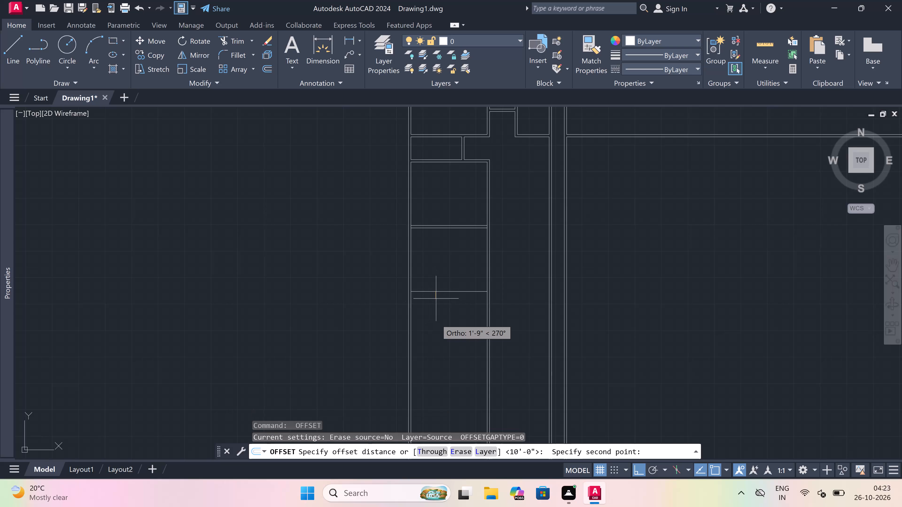
{"action": "scroll", "coordinate": [436, 318], "scroll_direction": "up", "scroll_amount": 3}
{"action": "type", "text": "4.5\""}
{"action": "key", "text": "space"}
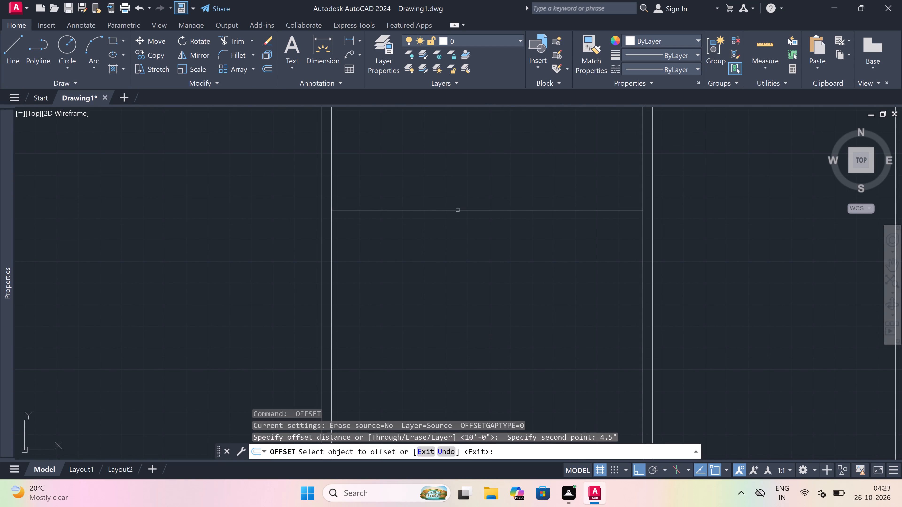
{"action": "left_click_drag", "start_coordinate": [457, 211], "coordinate": [448, 236]}
{"action": "left_click", "coordinate": [442, 250]}
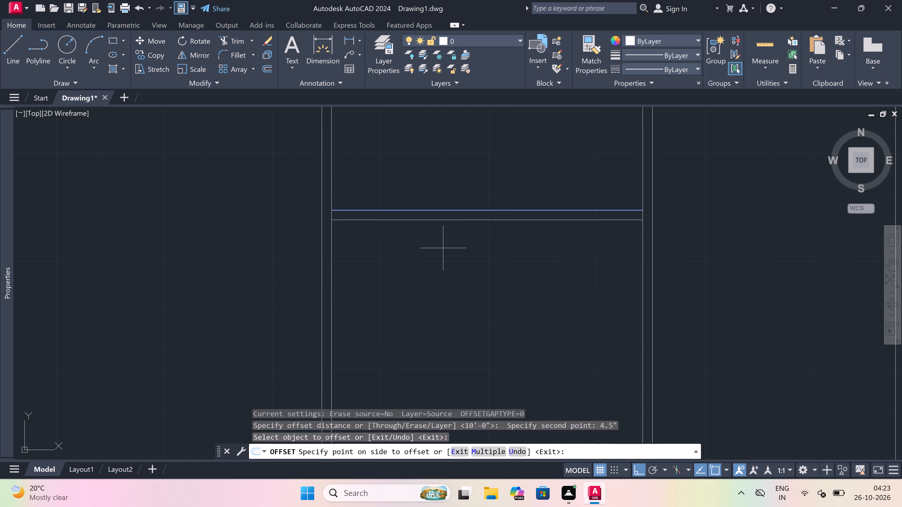
{"action": "key", "text": "Escape"}
Offset the lower line of the second room's bottom wall 3'7" downward.
{"action": "key", "text": "space"}
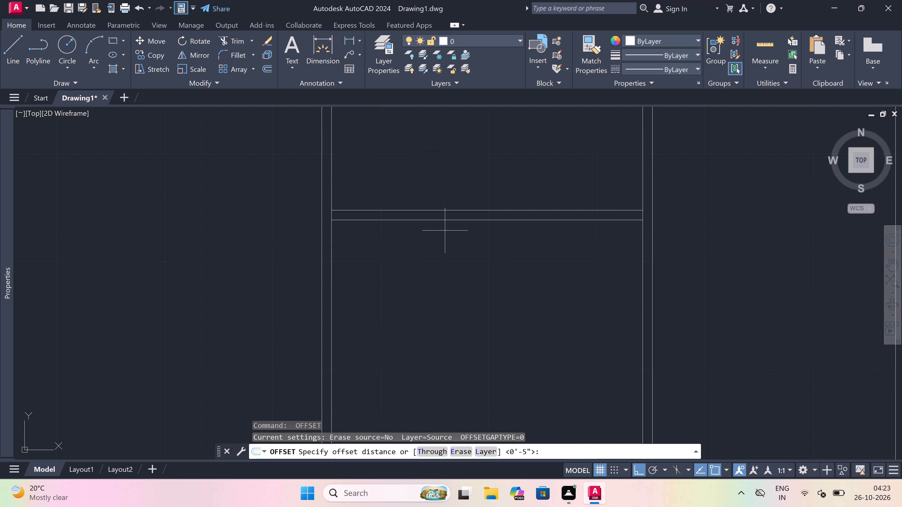
{"action": "left_click", "coordinate": [447, 222]}
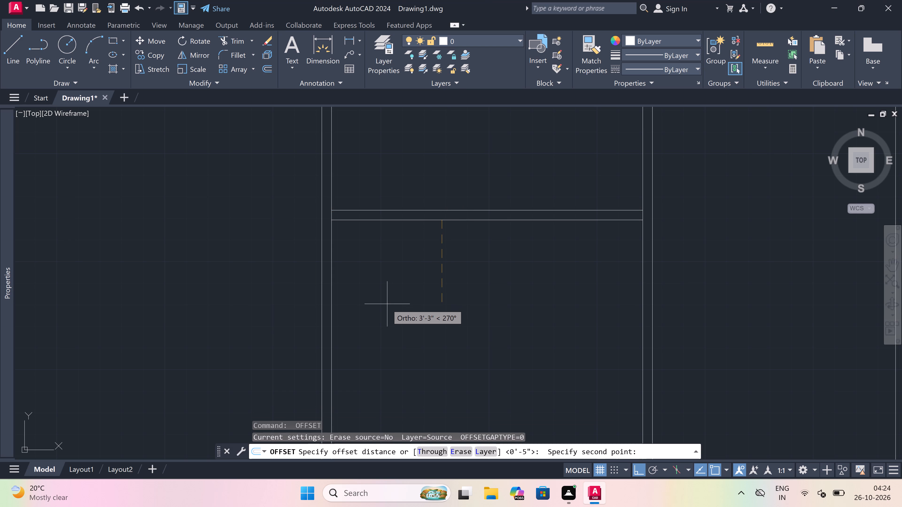
{"action": "type", "text": "3'"}
{"action": "type", "text": "7\""}
{"action": "key", "text": "space"}
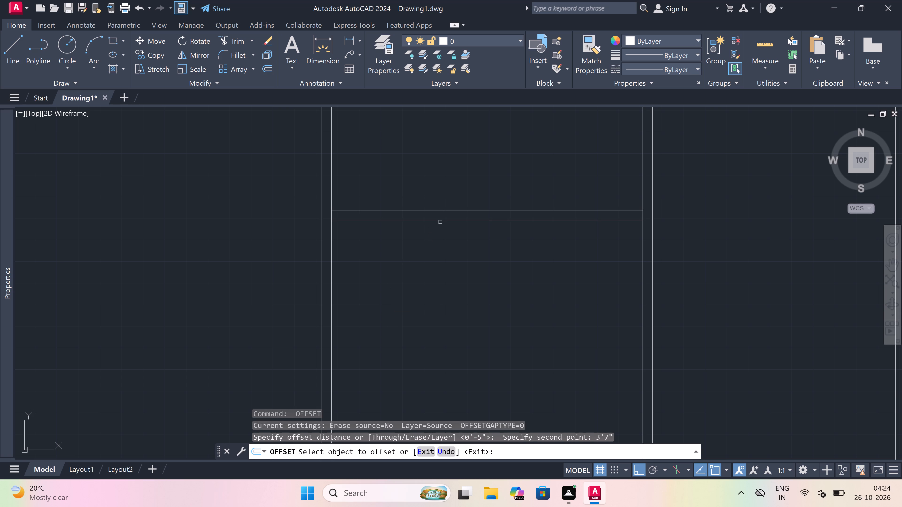
{"action": "left_click_drag", "start_coordinate": [440, 220], "coordinate": [429, 267]}
{"action": "left_click", "coordinate": [421, 293]}
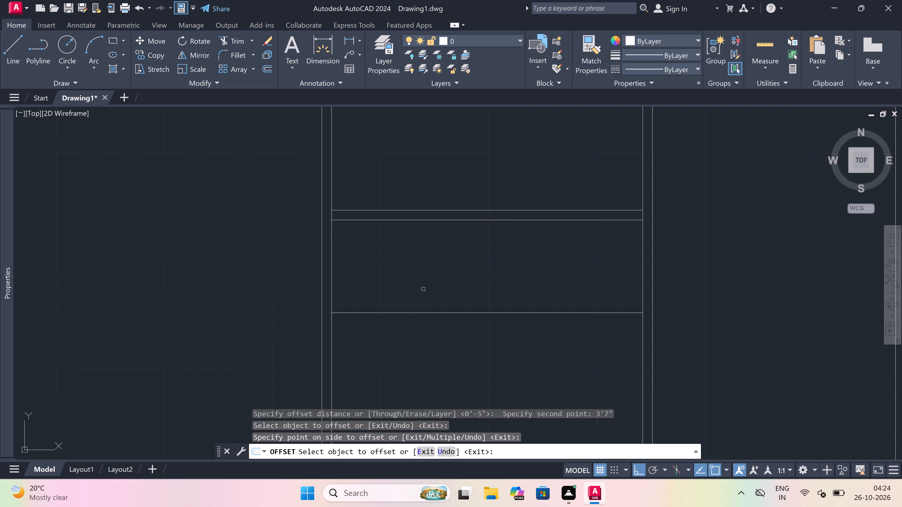
{"action": "key", "text": "Escape"}
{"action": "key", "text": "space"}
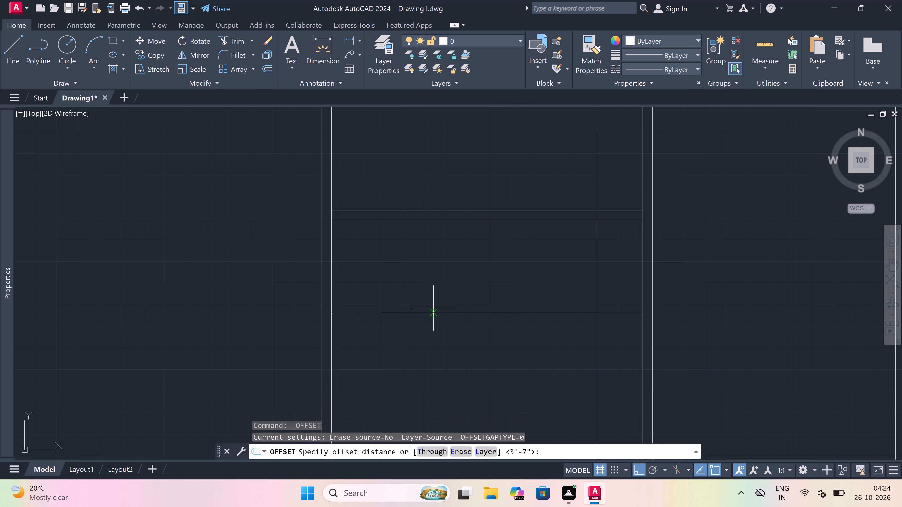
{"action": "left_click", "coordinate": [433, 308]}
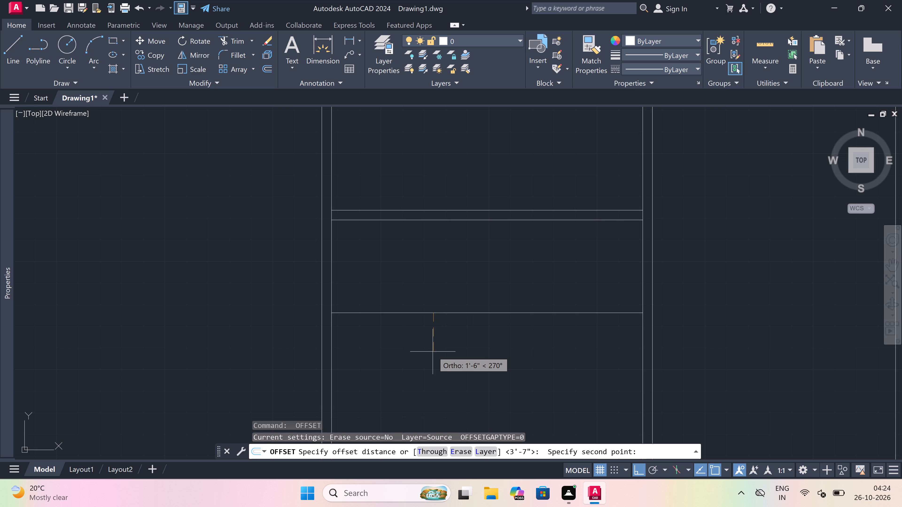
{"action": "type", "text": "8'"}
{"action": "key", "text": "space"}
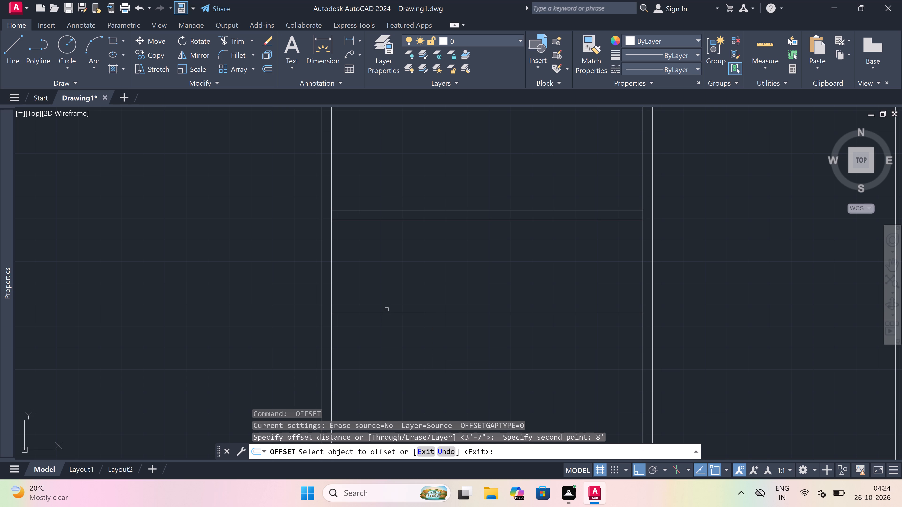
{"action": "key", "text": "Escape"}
Offset the bottom line of the 3'7" space 4.5" downward to form its lower wall.
{"action": "key", "text": "space"}
{"action": "left_click_drag", "start_coordinate": [387, 314], "coordinate": [388, 316]}
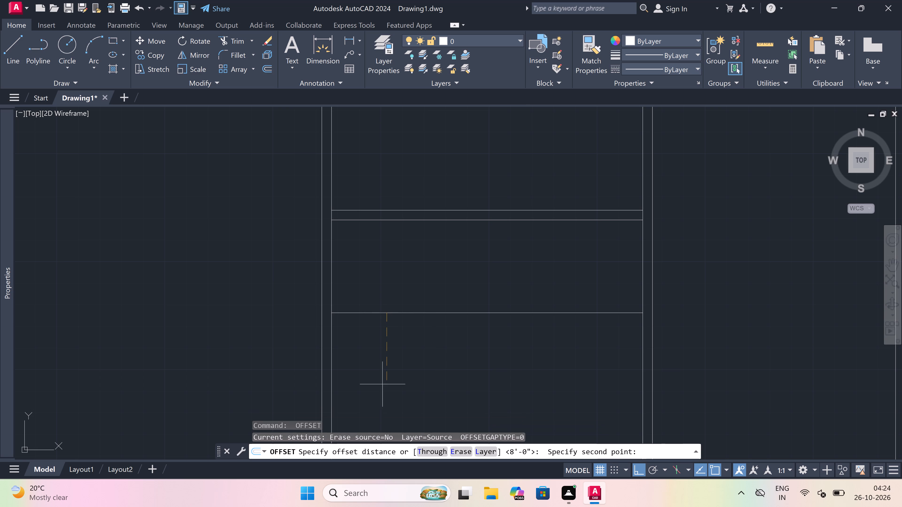
{"action": "type", "text": "4.5\""}
{"action": "key", "text": "space"}
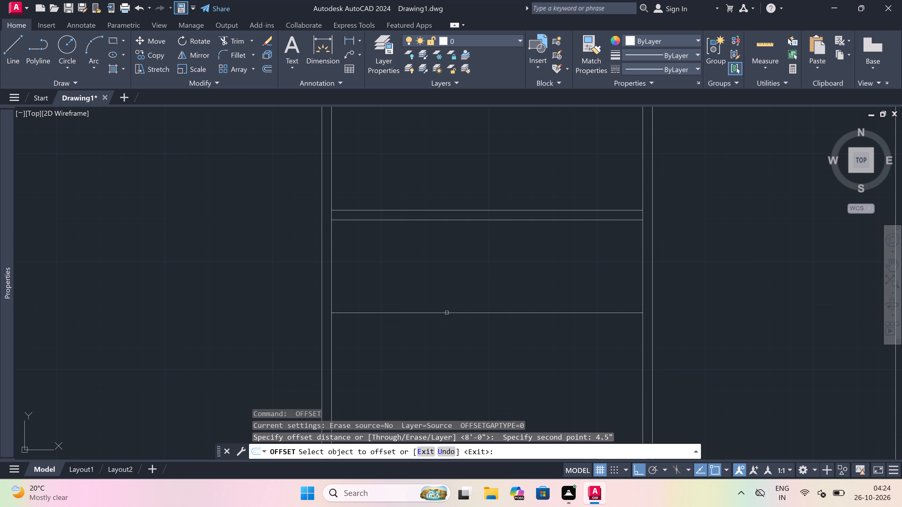
{"action": "left_click_drag", "start_coordinate": [446, 312], "coordinate": [443, 327]}
{"action": "left_click", "coordinate": [422, 366]}
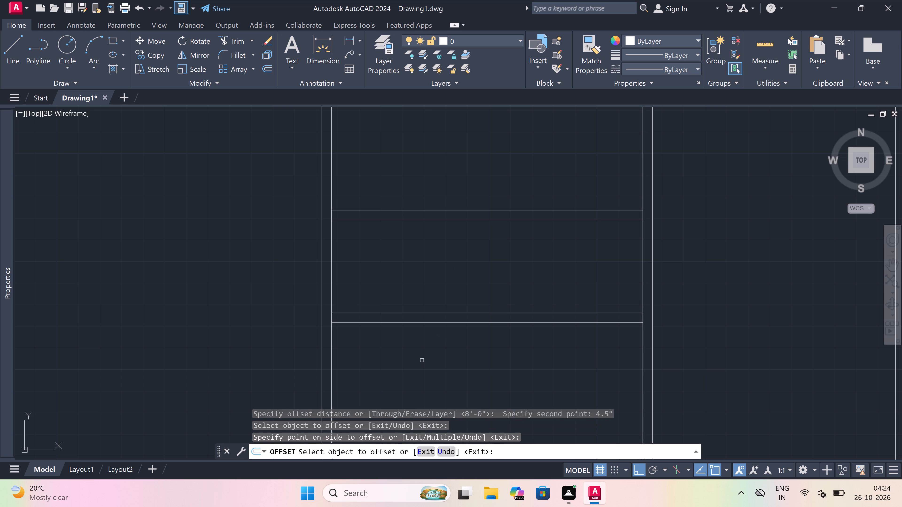
{"action": "key", "text": "Escape"}
Trim the left wall's inner line where it crosses the ends of the two horizontal walls bounding the 3'7" space.
{"action": "key", "text": "t"}
{"action": "key", "text": "r"}
{"action": "key", "text": "space"}
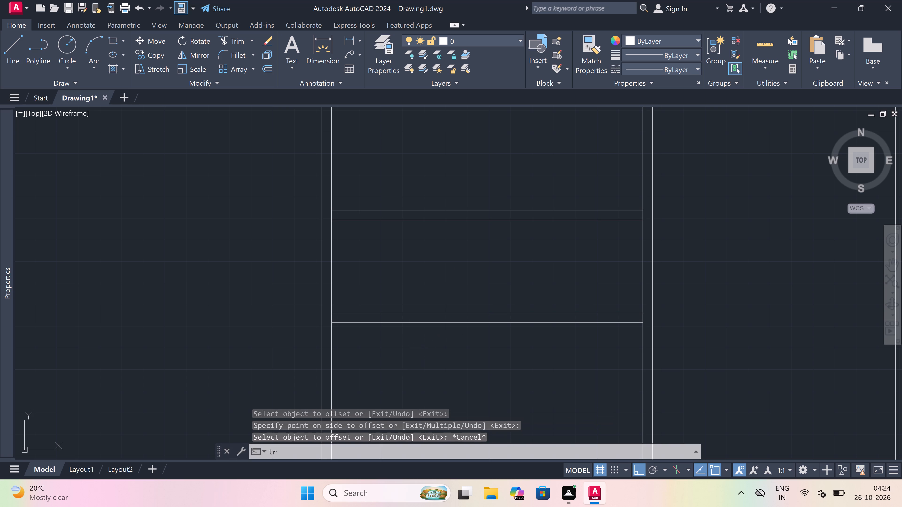
{"action": "left_click", "coordinate": [332, 320]}
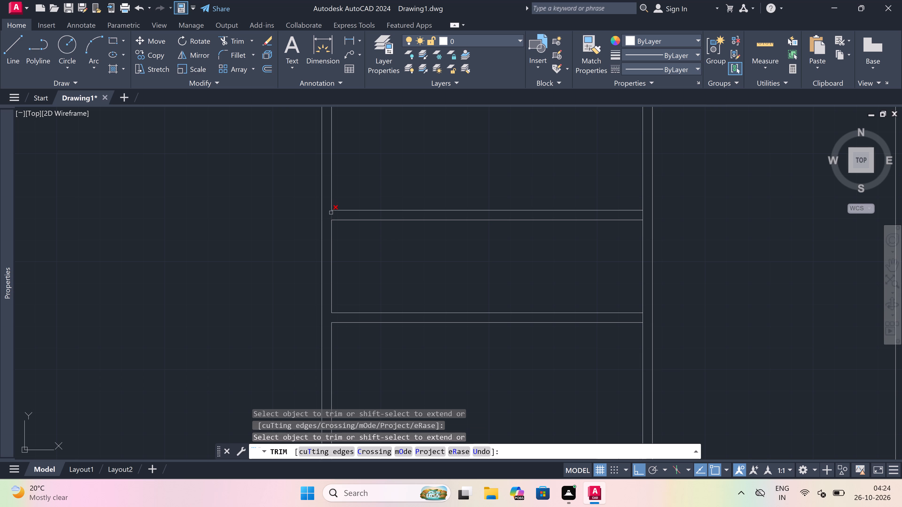
{"action": "left_click", "coordinate": [331, 213]}
{"action": "key", "text": "Escape"}
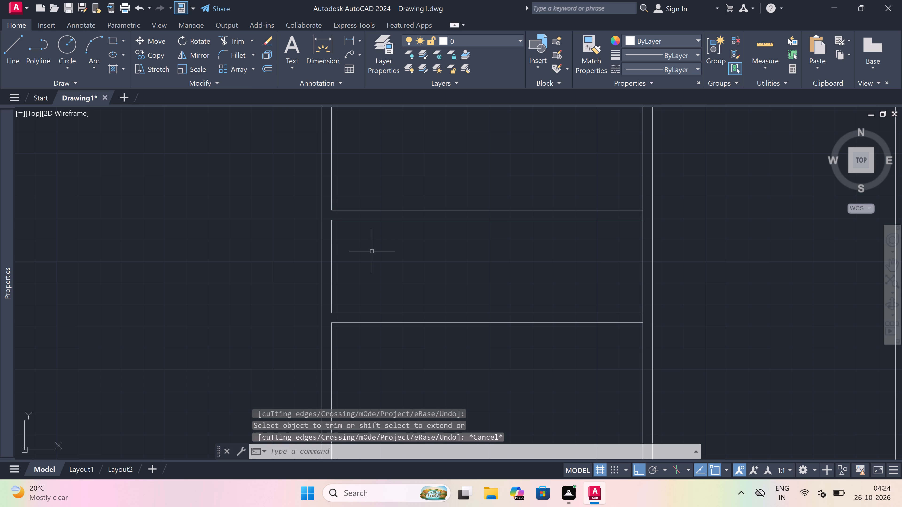
Offset the left wall's inner line within the 3'7" space 8' to the right as a partition line.
{"action": "key", "text": "o"}
{"action": "key", "text": "space"}
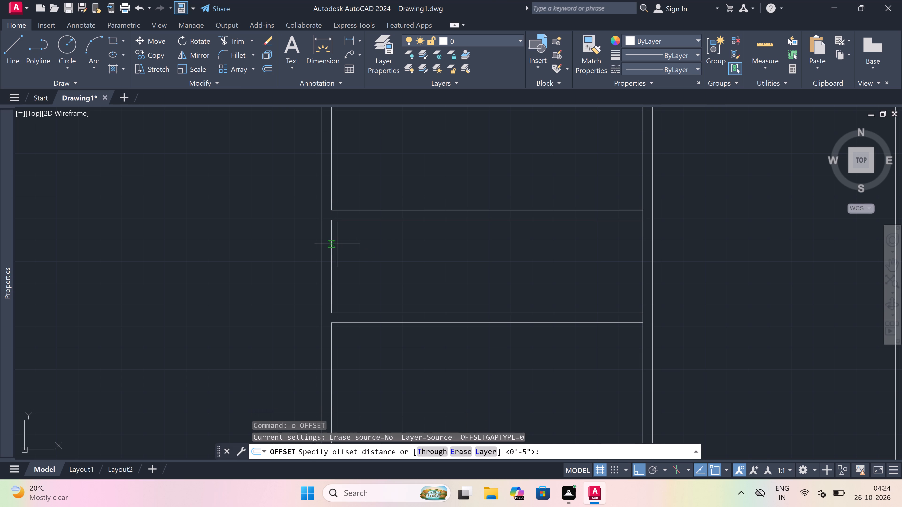
{"action": "left_click_drag", "start_coordinate": [330, 258], "coordinate": [339, 258]}
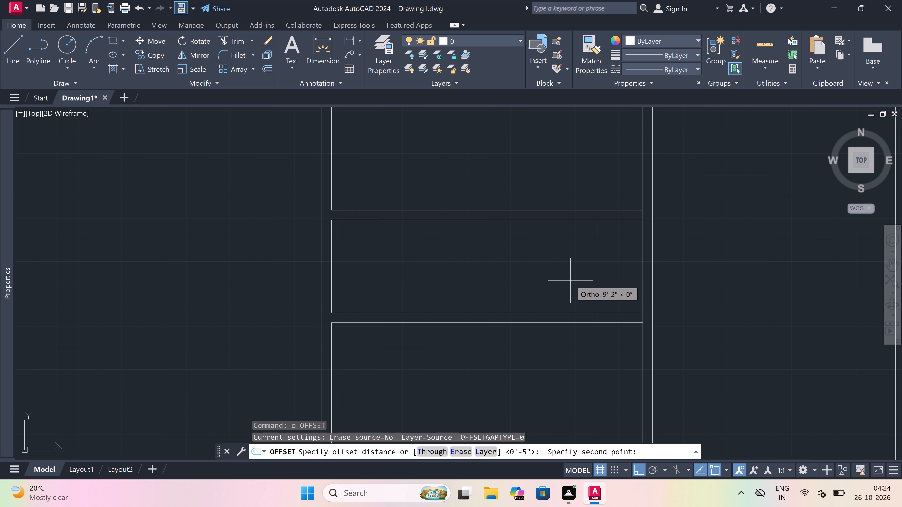
{"action": "type", "text": "8'"}
{"action": "key", "text": "space"}
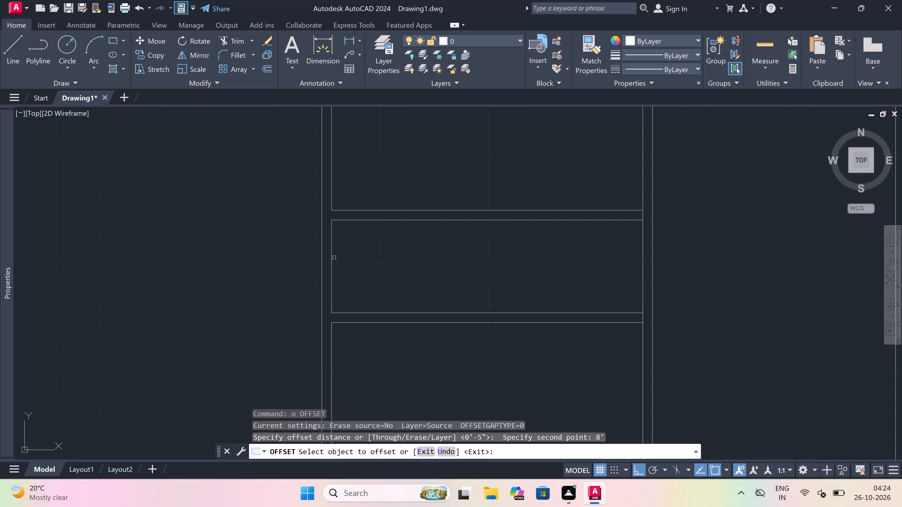
{"action": "left_click_drag", "start_coordinate": [331, 260], "coordinate": [373, 260]}
{"action": "left_click", "coordinate": [459, 264]}
{"action": "key", "text": "Escape"}
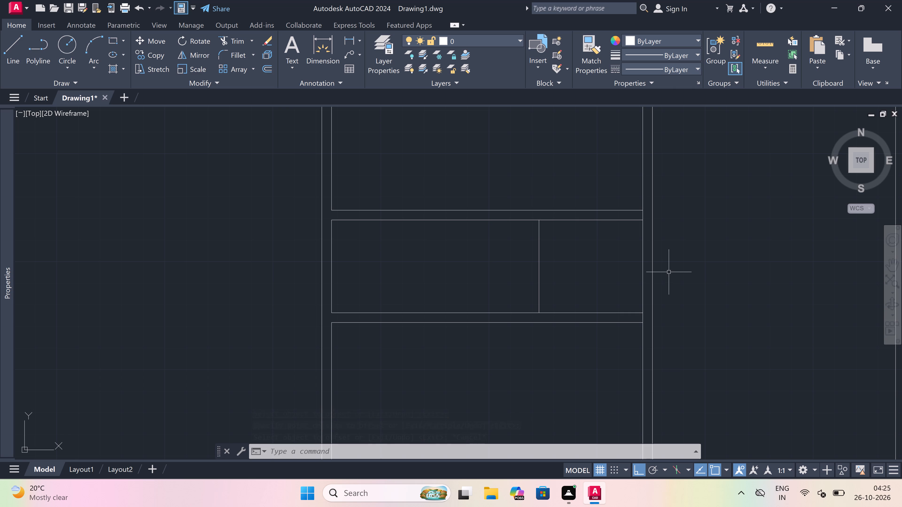
Offset the partition line in the 3'7" space 4.5" to the right to form the partition wall.
{"action": "key", "text": "Escape"}
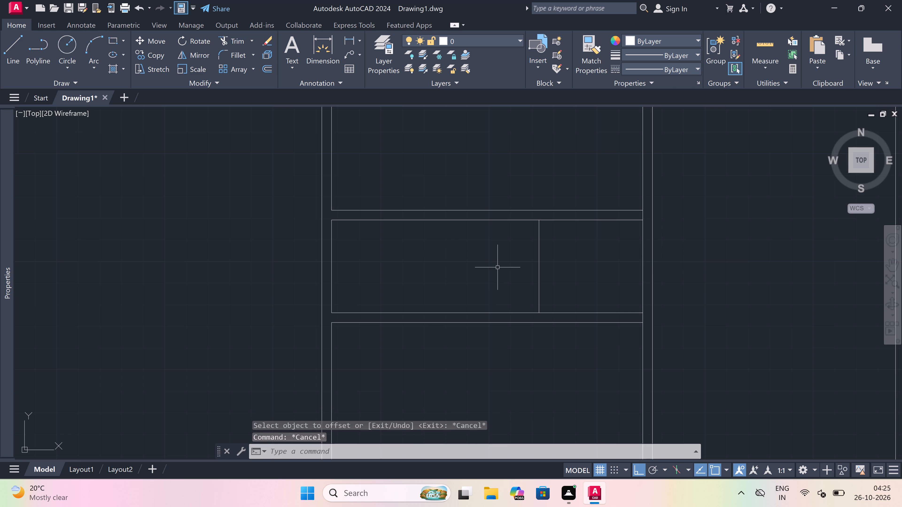
{"action": "key", "text": "space"}
{"action": "left_click_drag", "start_coordinate": [534, 263], "coordinate": [590, 263]}
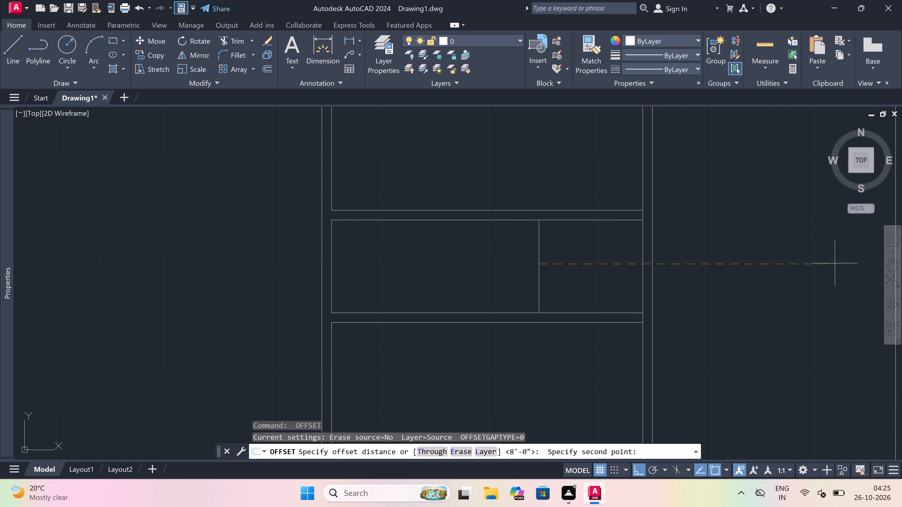
{"action": "type", "text": "4."}
{"action": "type", "text": "5\""}
{"action": "key", "text": "space"}
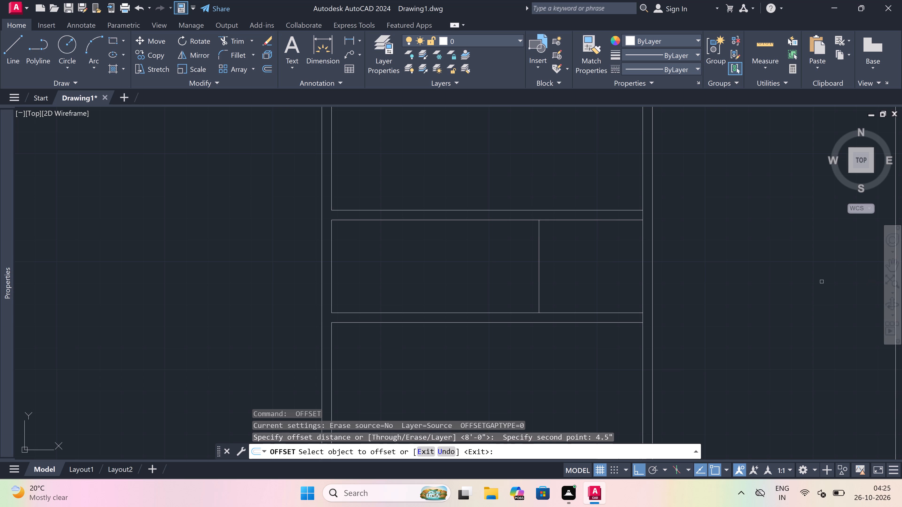
{"action": "left_click", "coordinate": [822, 282]}
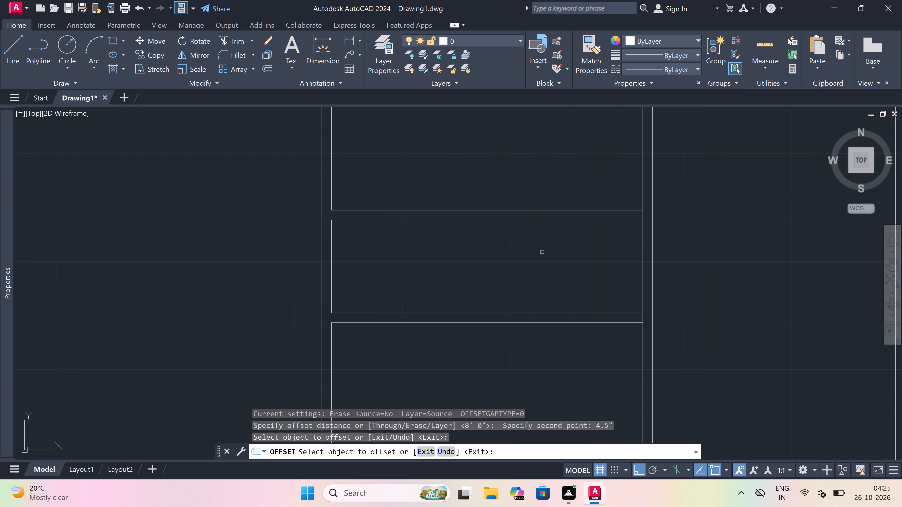
{"action": "left_click_drag", "start_coordinate": [539, 255], "coordinate": [549, 254]}
{"action": "left_click", "coordinate": [570, 251]}
{"action": "key", "text": "Escape"}
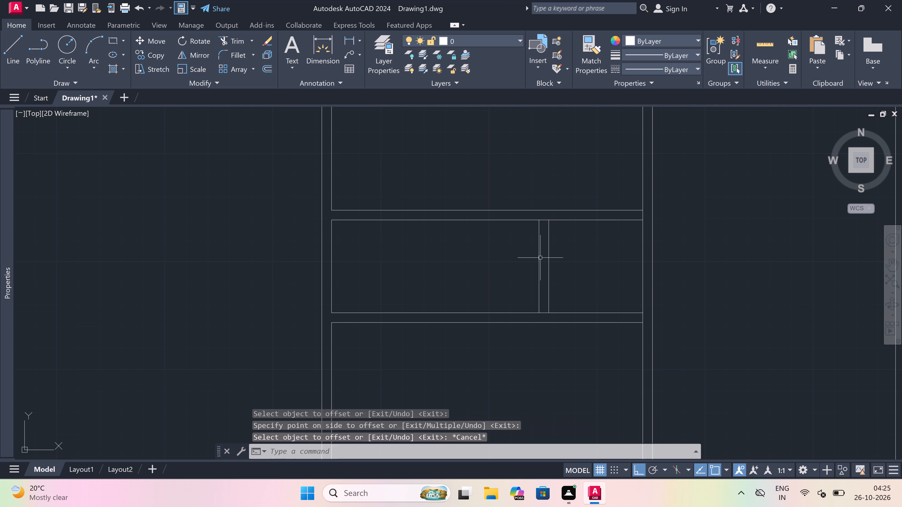
Extend the four horizontal wall lines bounding the 3'7" space to the right wall's outer line.
{"action": "scroll", "coordinate": [540, 257], "scroll_direction": "down", "scroll_amount": 3}
{"action": "scroll", "coordinate": [543, 257], "scroll_direction": "up", "scroll_amount": 2}
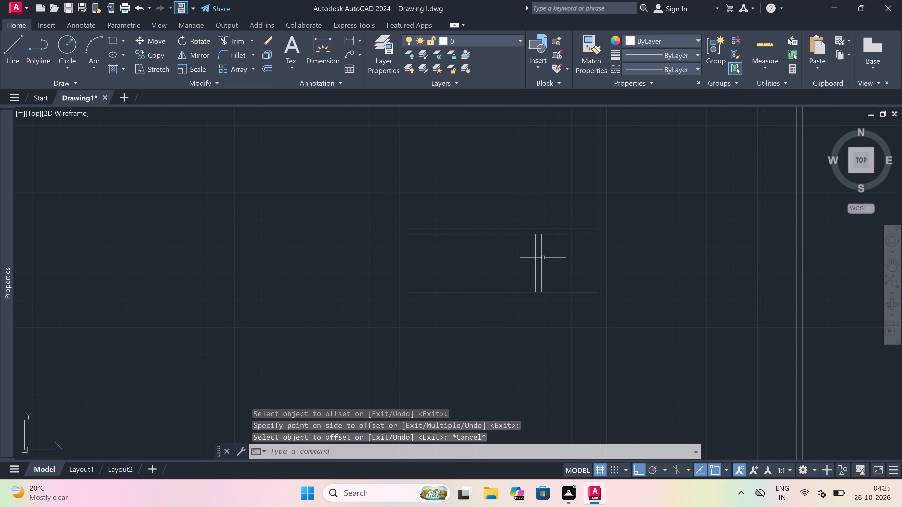
{"action": "key", "text": "e"}
{"action": "type", "text": "x"}
{"action": "key", "text": "space"}
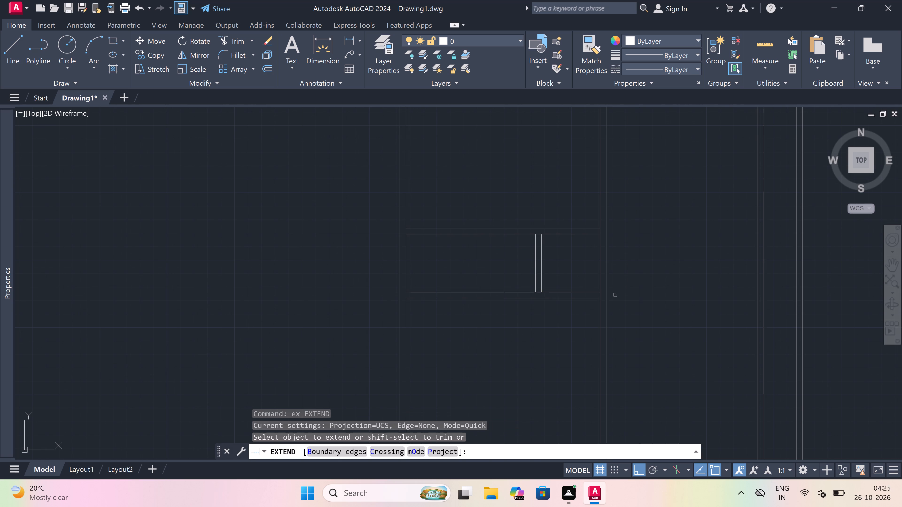
{"action": "left_click", "coordinate": [587, 276]}
{"action": "left_click", "coordinate": [577, 349]}
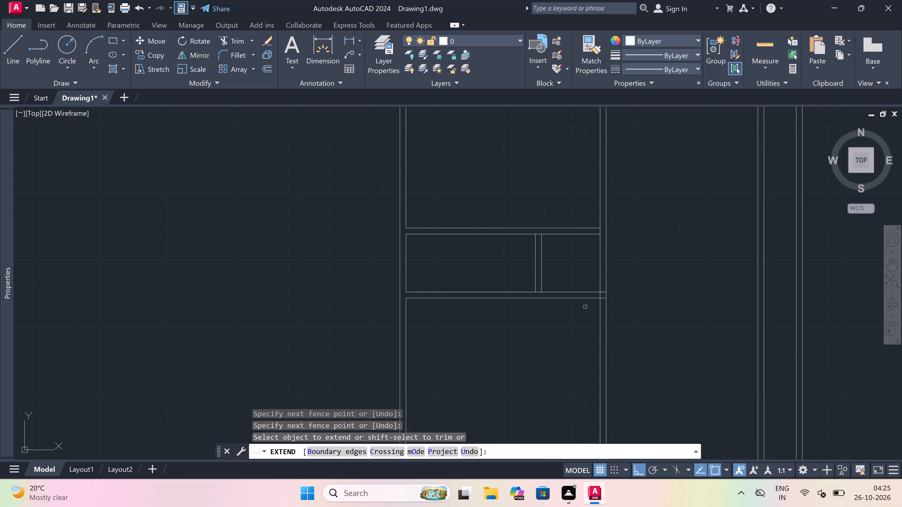
{"action": "left_click_drag", "start_coordinate": [578, 267], "coordinate": [574, 260]}
{"action": "left_click", "coordinate": [569, 202]}
{"action": "left_click", "coordinate": [573, 265]}
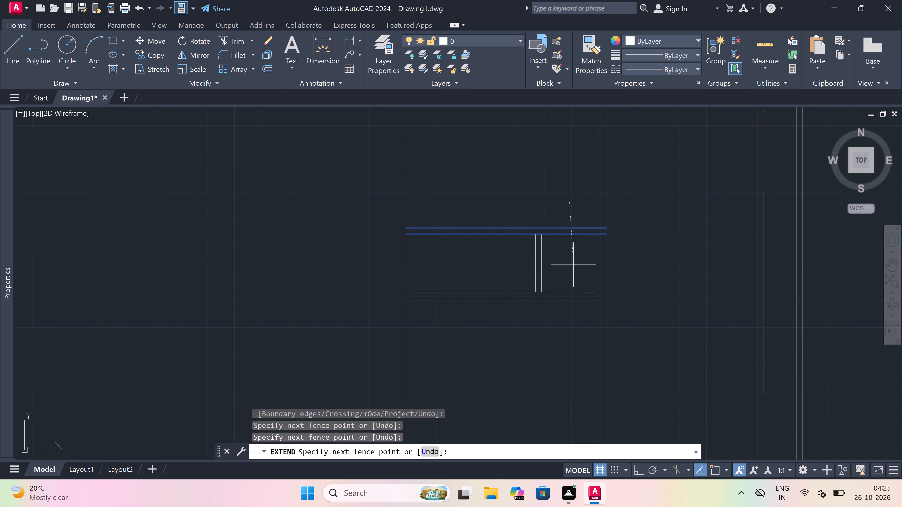
{"action": "key", "text": "Escape"}
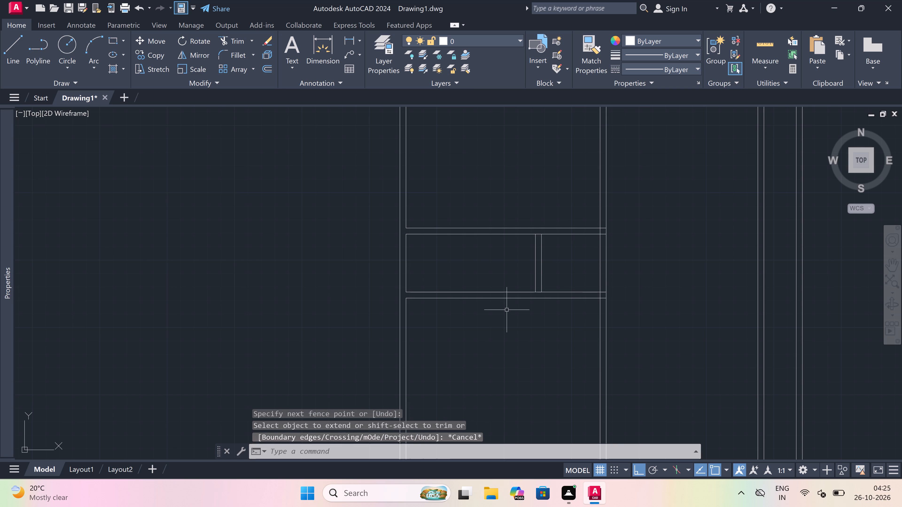
Trim away the right wall's lines across the 3'7" space and the overlapping line ends at both right corners.
{"action": "key", "text": "t"}
{"action": "key", "text": "r"}
{"action": "key", "text": "space"}
{"action": "left_click", "coordinate": [614, 276]}
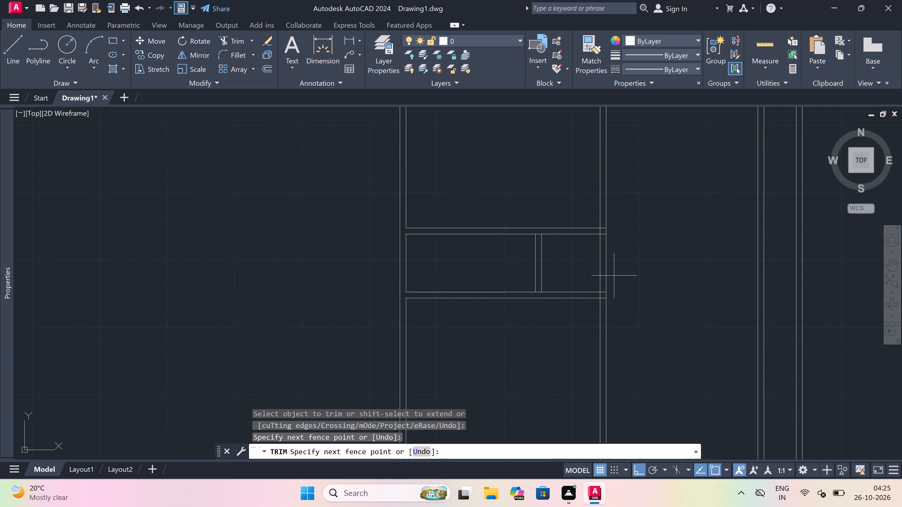
{"action": "left_click", "coordinate": [596, 269]}
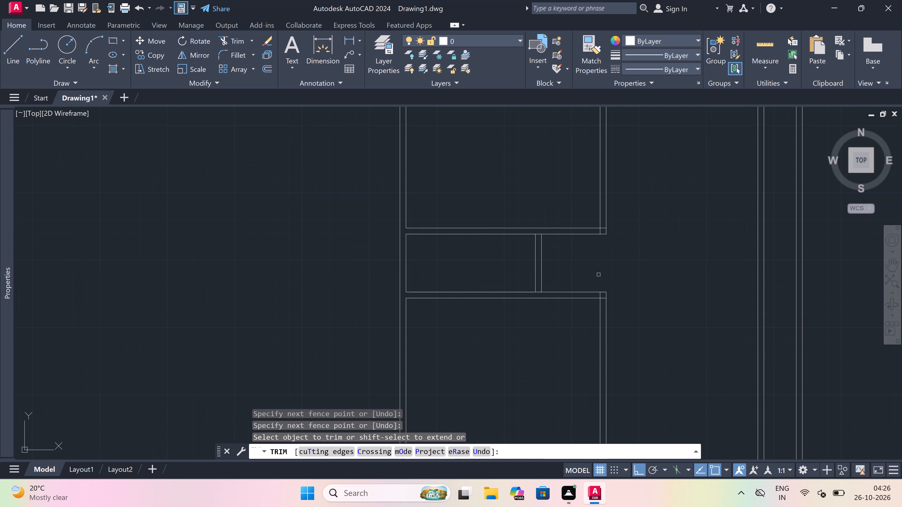
{"action": "left_click", "coordinate": [600, 293]}
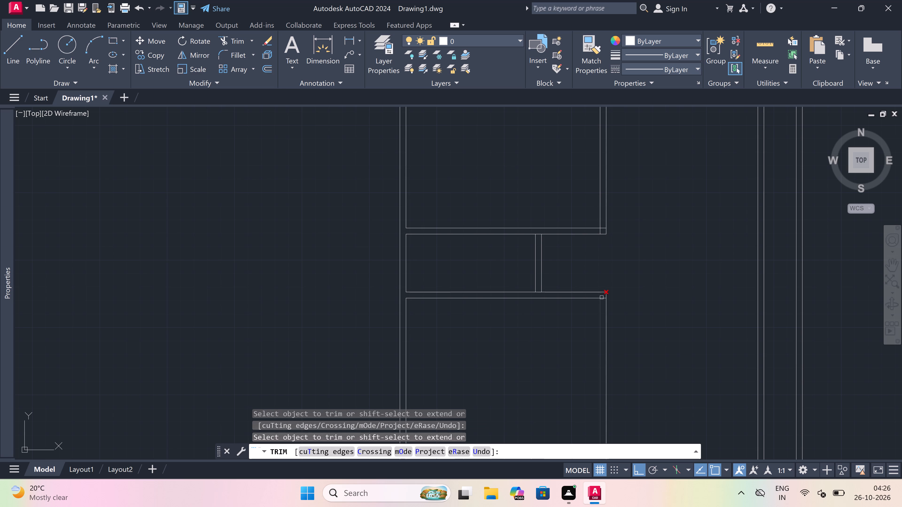
{"action": "left_click", "coordinate": [603, 297]}
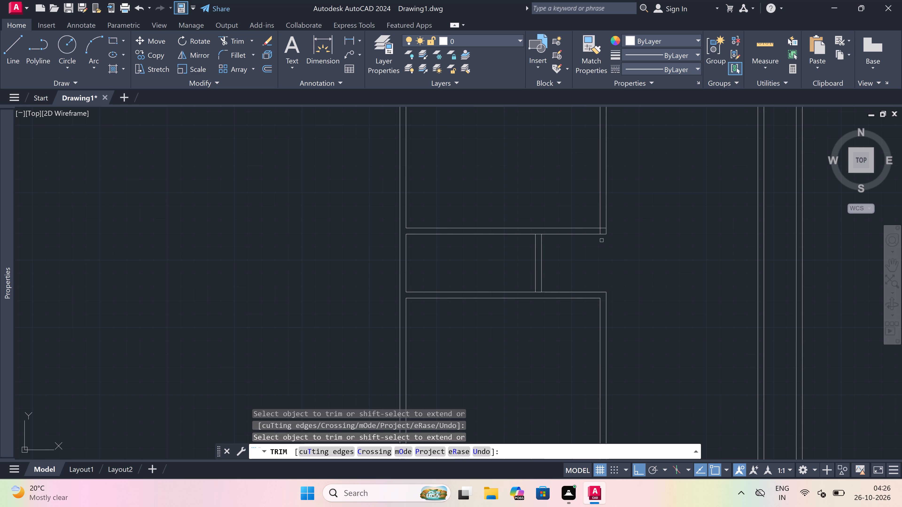
{"action": "left_click", "coordinate": [600, 231]}
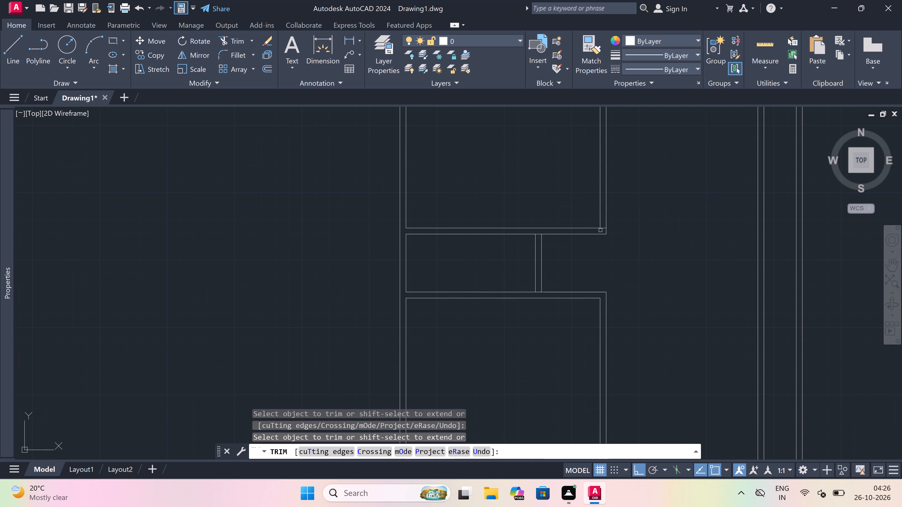
{"action": "left_click", "coordinate": [602, 227]}
Trim the horizontal wall lines between the two partition lines at the partition's top and bottom ends.
{"action": "scroll", "coordinate": [558, 250], "scroll_direction": "down", "scroll_amount": 1}
{"action": "scroll", "coordinate": [546, 240], "scroll_direction": "up", "scroll_amount": 1}
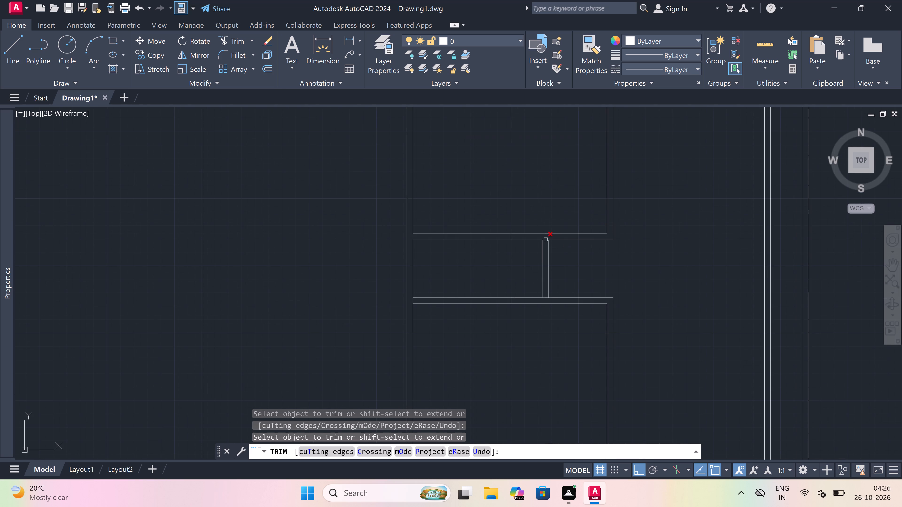
{"action": "left_click", "coordinate": [546, 239]}
{"action": "scroll", "coordinate": [551, 292], "scroll_direction": "up", "scroll_amount": 3}
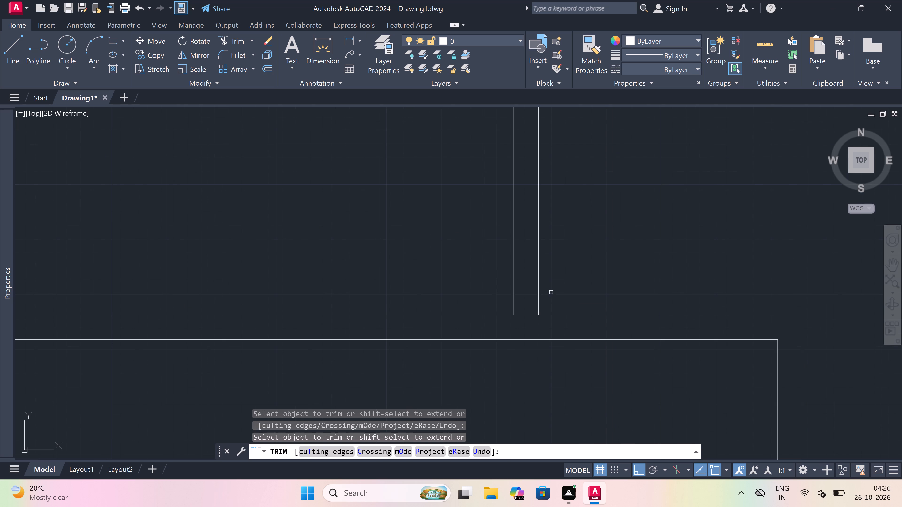
{"action": "left_click", "coordinate": [524, 315]}
{"action": "key", "text": "Escape"}
Offset the inner line of the right wall of the two stacked rooms 13' to the left.
{"action": "scroll", "coordinate": [526, 266], "scroll_direction": "down", "scroll_amount": 4}
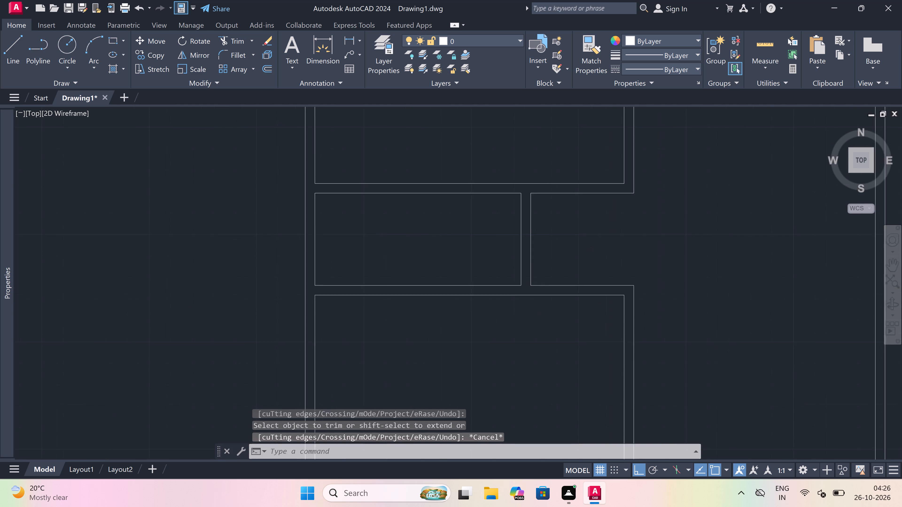
{"action": "scroll", "coordinate": [526, 266], "scroll_direction": "down", "scroll_amount": 3}
{"action": "scroll", "coordinate": [519, 275], "scroll_direction": "up", "scroll_amount": 3}
{"action": "scroll", "coordinate": [514, 273], "scroll_direction": "down", "scroll_amount": 3}
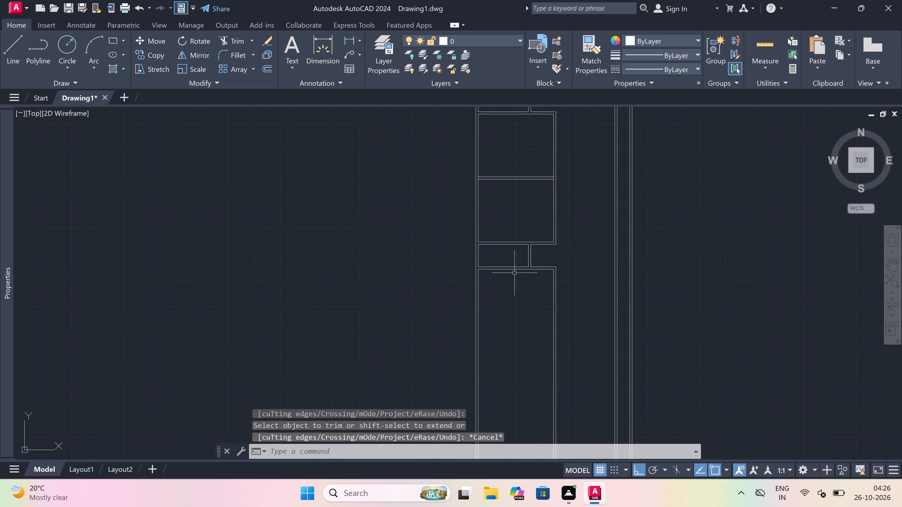
{"action": "scroll", "coordinate": [501, 249], "scroll_direction": "up", "scroll_amount": 3}
{"action": "scroll", "coordinate": [526, 201], "scroll_direction": "up", "scroll_amount": 1}
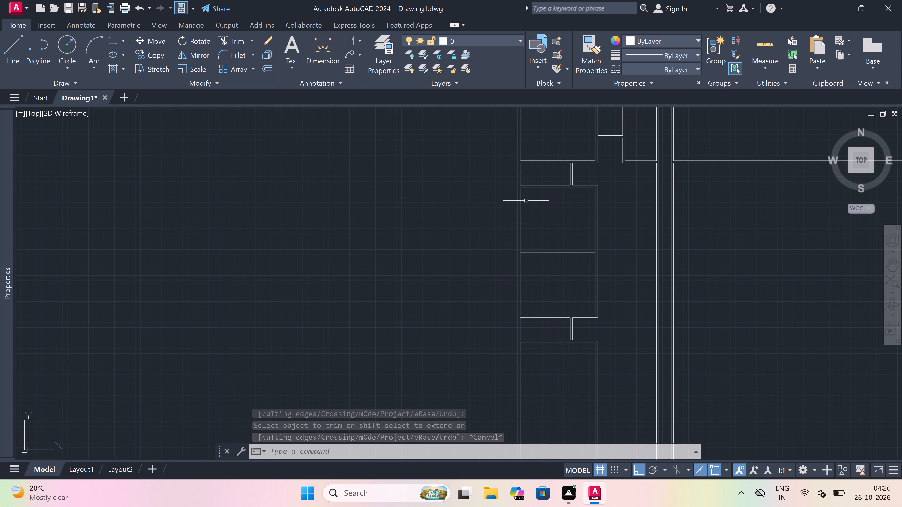
{"action": "scroll", "coordinate": [526, 201], "scroll_direction": "up", "scroll_amount": 1}
{"action": "key", "text": "o"}
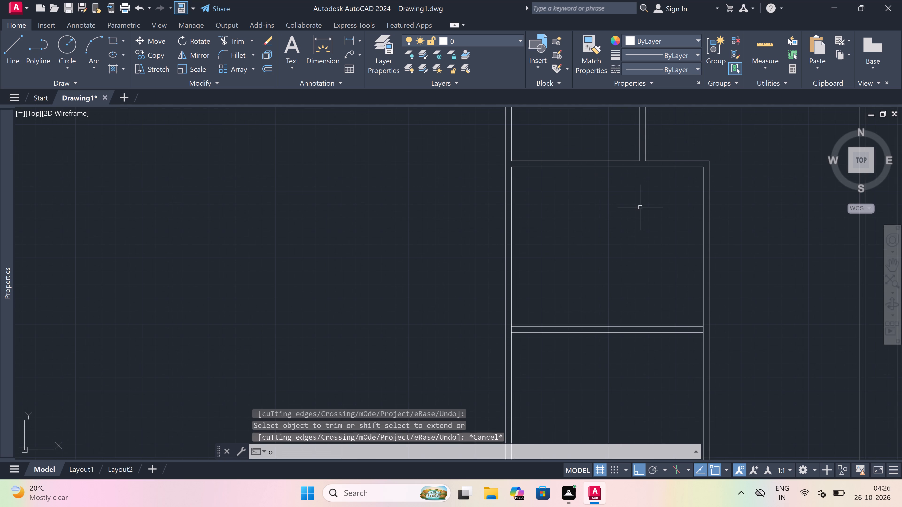
{"action": "key", "text": "space"}
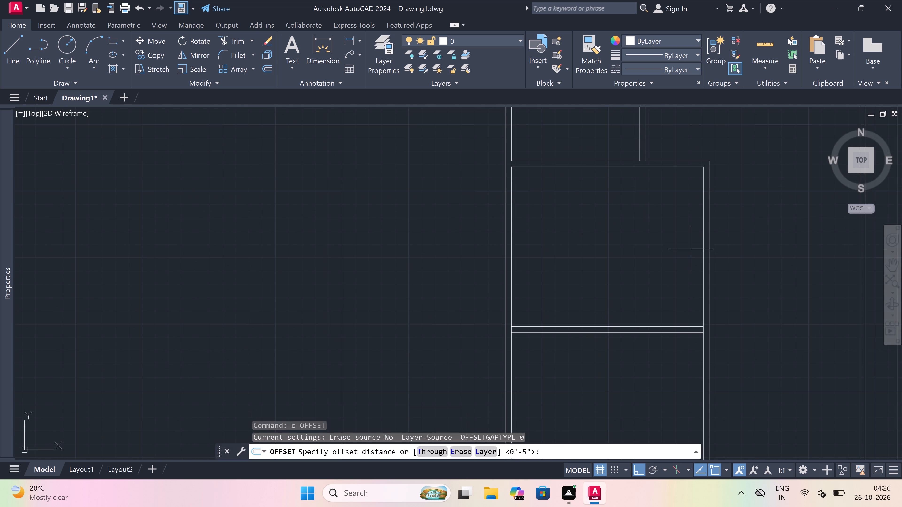
{"action": "left_click_drag", "start_coordinate": [698, 253], "coordinate": [695, 253]}
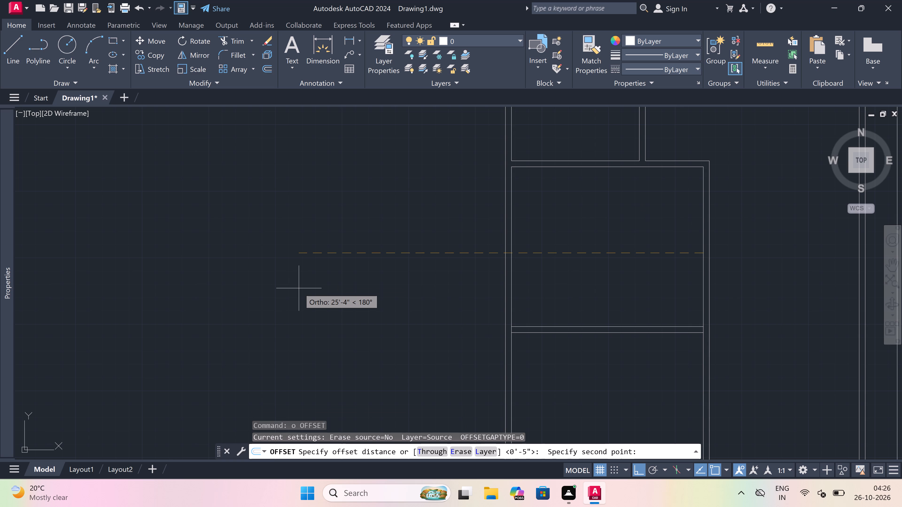
{"action": "type", "text": "13'"}
{"action": "key", "text": "space"}
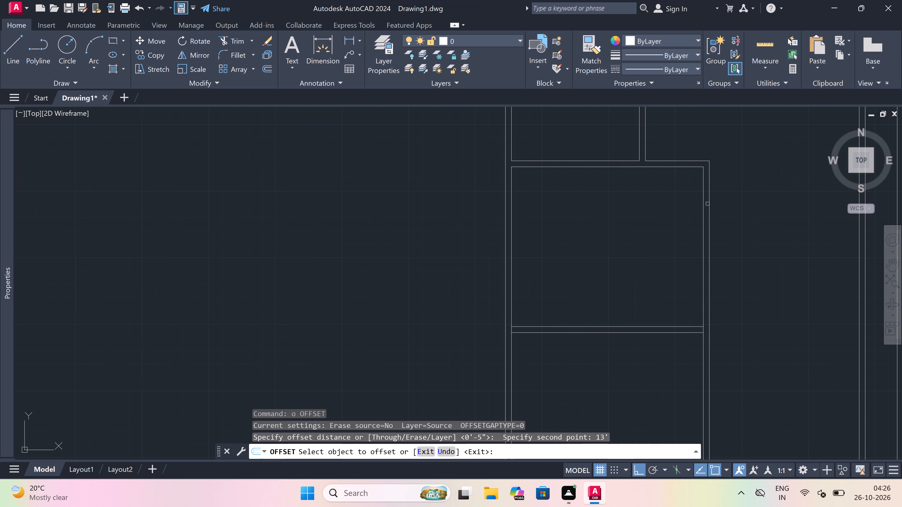
{"action": "left_click_drag", "start_coordinate": [703, 198], "coordinate": [681, 198]}
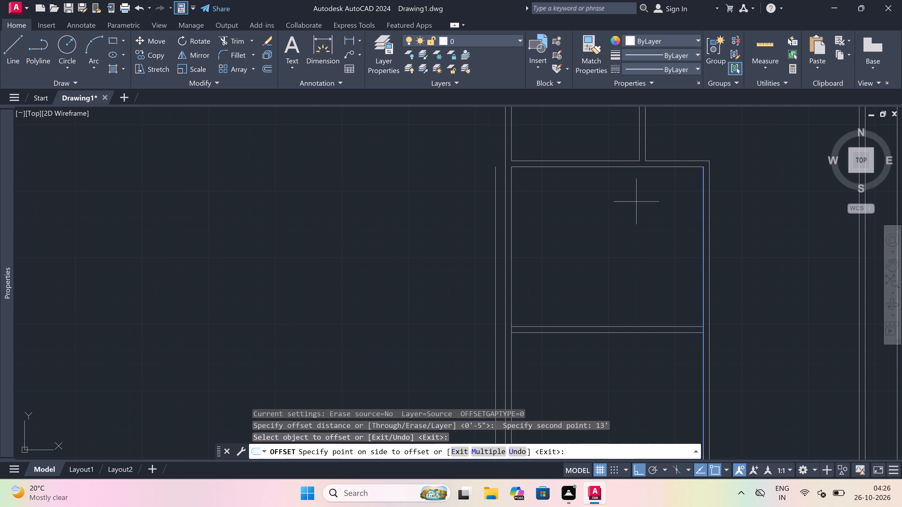
{"action": "left_click", "coordinate": [490, 219]}
{"action": "key", "text": "Escape"}
Offset the new vertical line outside the left wall 4.5" further left to give the wall its thickness.
{"action": "key", "text": "space"}
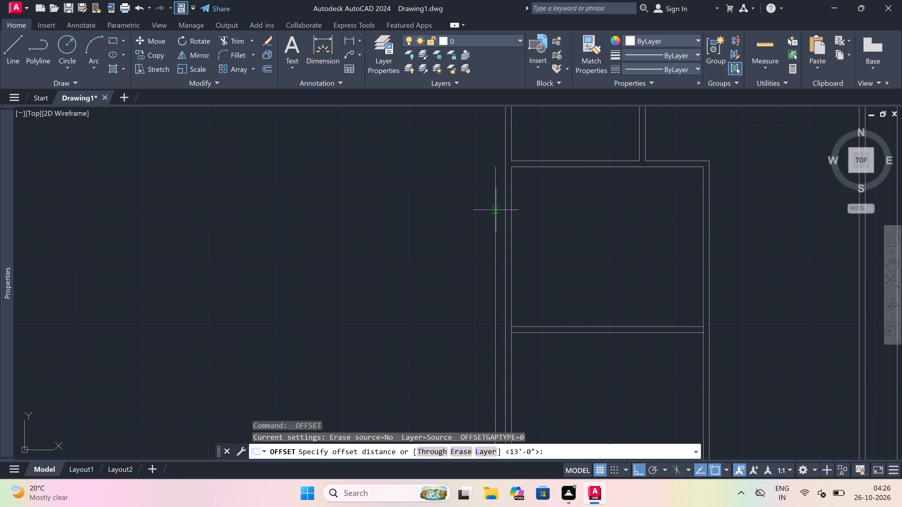
{"action": "left_click_drag", "start_coordinate": [496, 209], "coordinate": [490, 209]}
{"action": "type", "text": "4.5\""}
{"action": "key", "text": "space"}
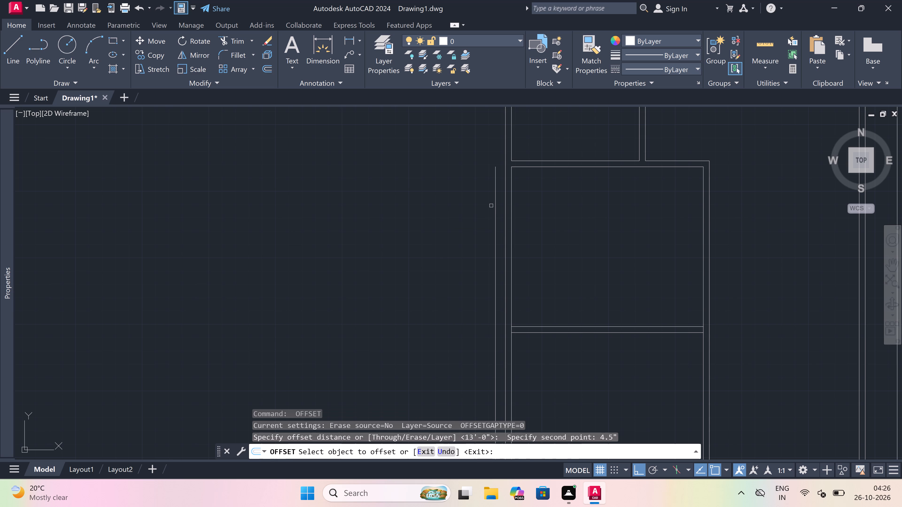
{"action": "left_click_drag", "start_coordinate": [495, 204], "coordinate": [487, 204]}
{"action": "left_click", "coordinate": [448, 204]}
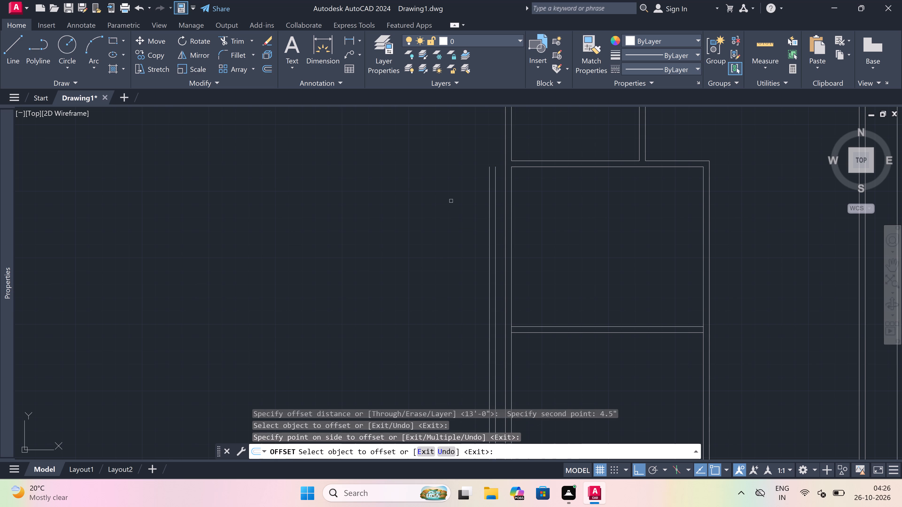
{"action": "key", "text": "Escape"}
Fillet both lines of the new left wall with the upper room's top wall lines at zero radius to form the corner.
{"action": "scroll", "coordinate": [510, 140], "scroll_direction": "up", "scroll_amount": 2}
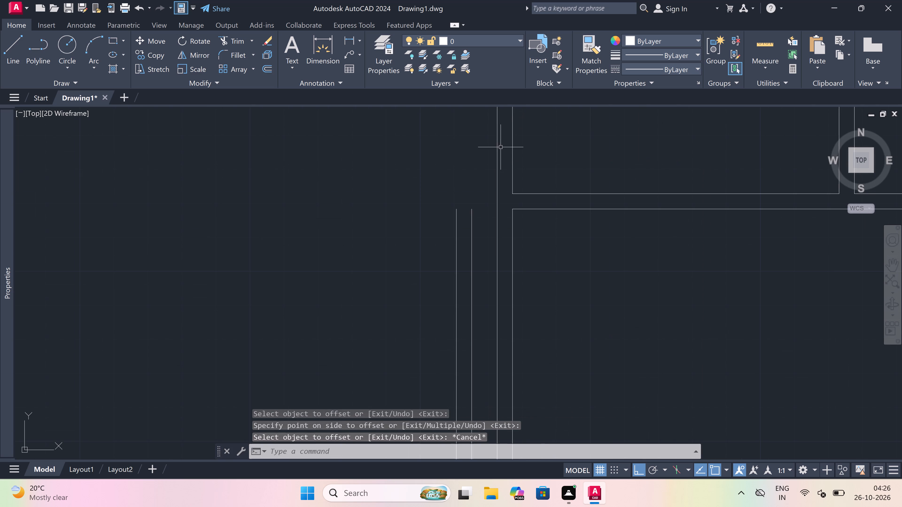
{"action": "key", "text": "f"}
{"action": "key", "text": "space"}
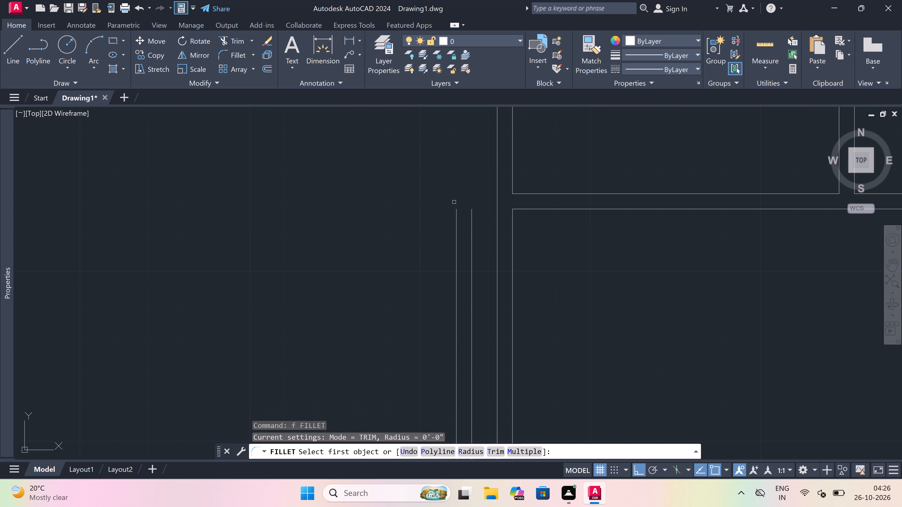
{"action": "left_click", "coordinate": [455, 223]}
{"action": "left_click", "coordinate": [559, 195]}
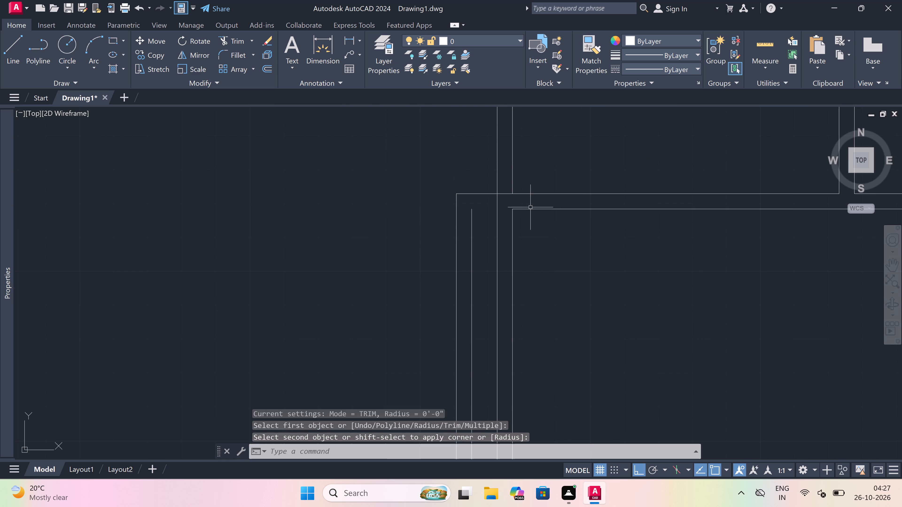
{"action": "key", "text": "space"}
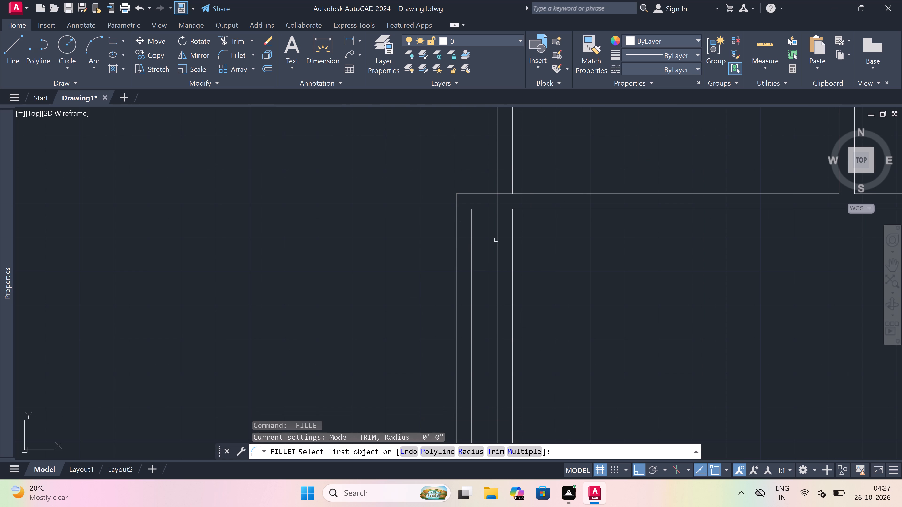
{"action": "left_click", "coordinate": [470, 236]}
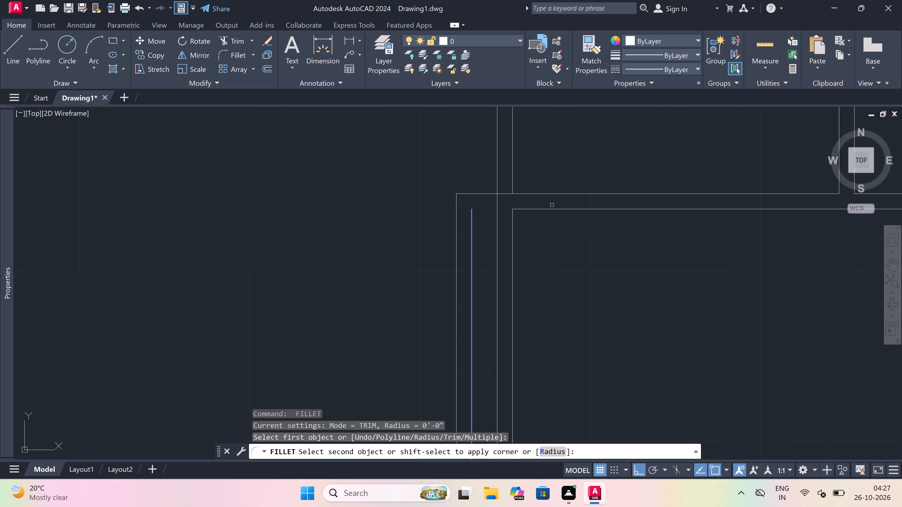
{"action": "left_click", "coordinate": [550, 210]}
{"action": "scroll", "coordinate": [529, 201], "scroll_direction": "down", "scroll_amount": 2}
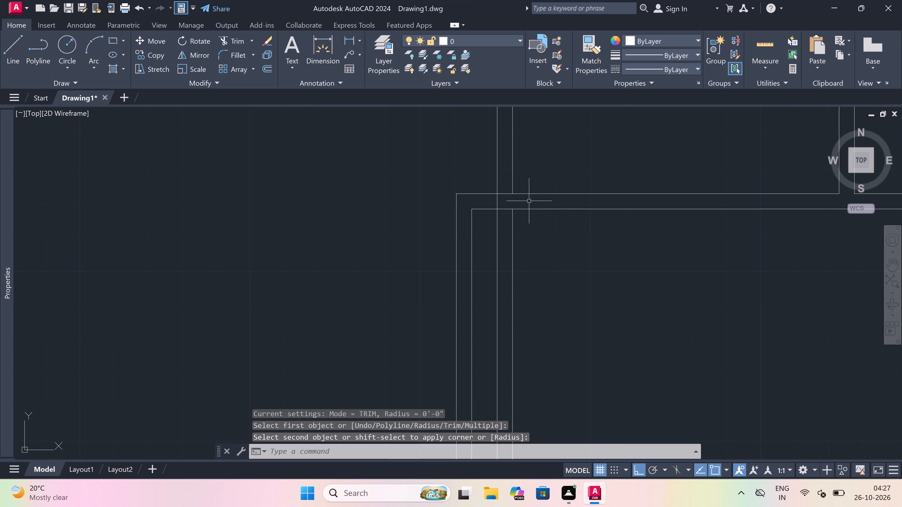
Fillet both lines of the new left wall with the lower stacked room's bottom wall lines at zero radius to form the corner.
{"action": "scroll", "coordinate": [529, 201], "scroll_direction": "down", "scroll_amount": 4}
{"action": "scroll", "coordinate": [529, 249], "scroll_direction": "up", "scroll_amount": 6}
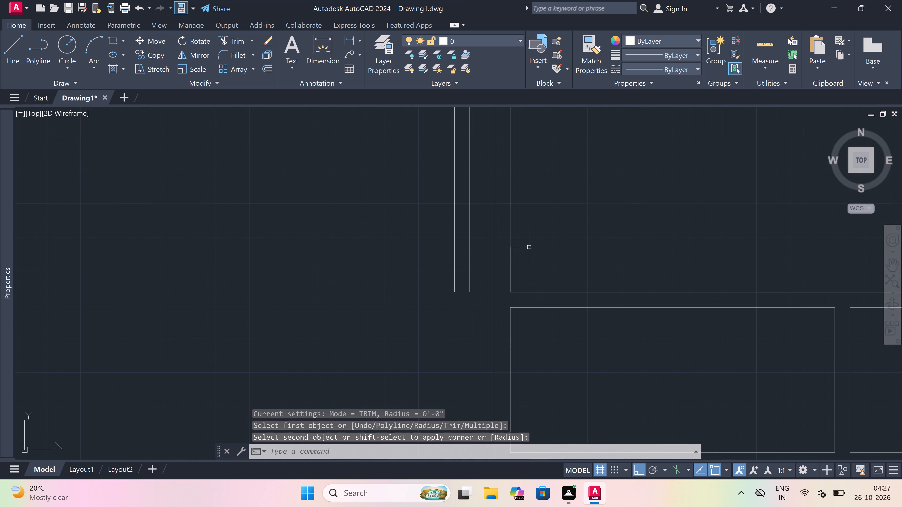
{"action": "key", "text": "space"}
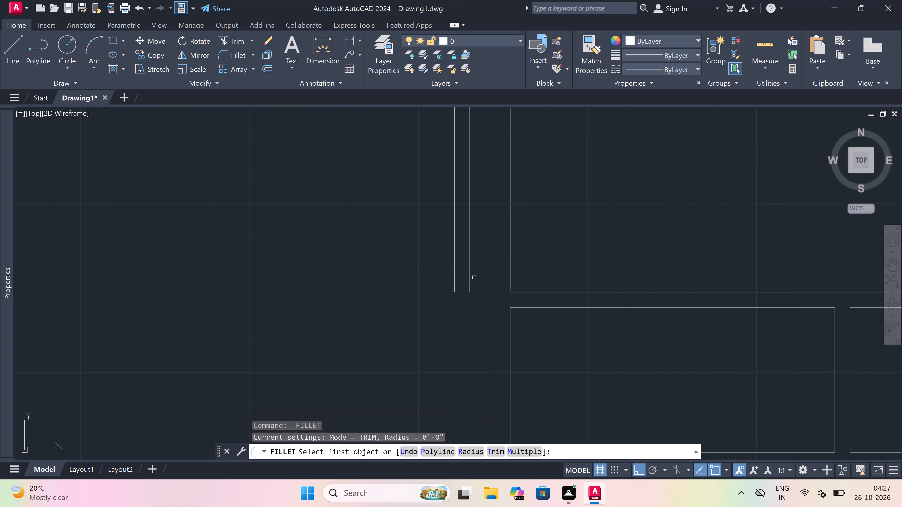
{"action": "left_click", "coordinate": [469, 274]}
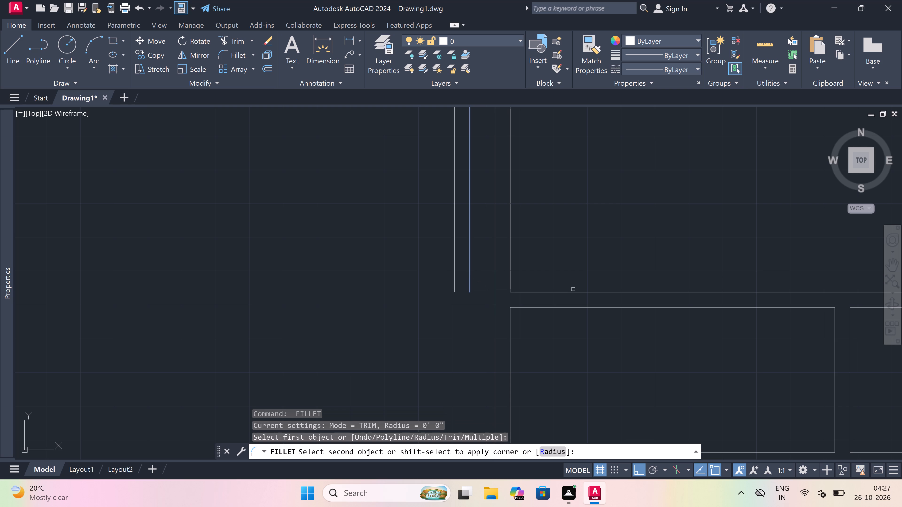
{"action": "left_click", "coordinate": [572, 290]}
{"action": "left_click", "coordinate": [569, 292]}
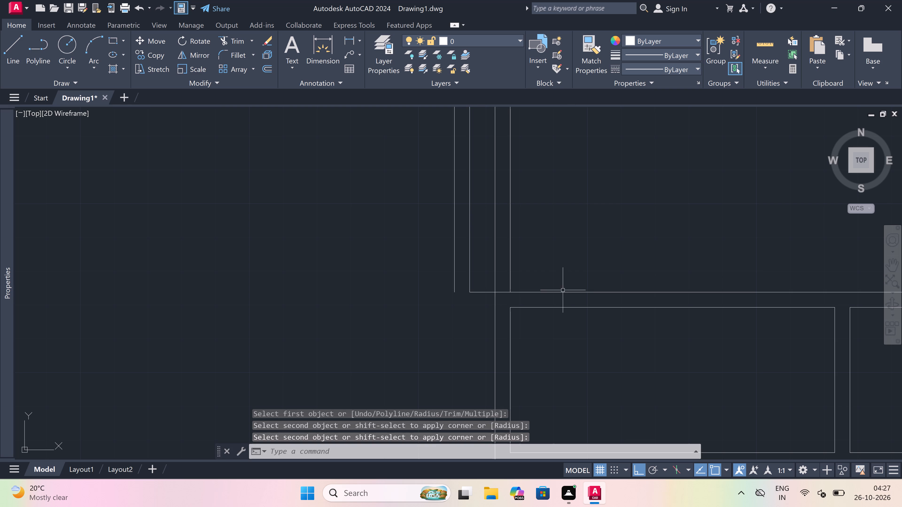
{"action": "key", "text": "space"}
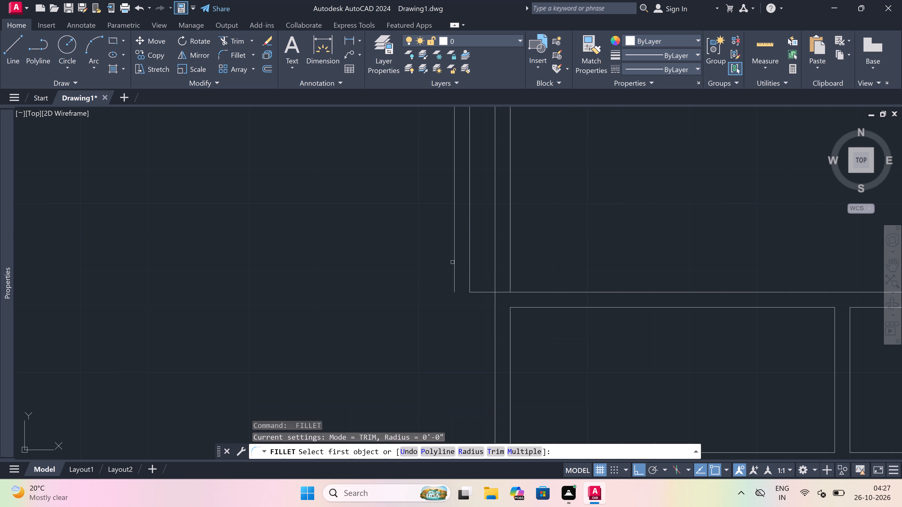
{"action": "left_click", "coordinate": [454, 259]}
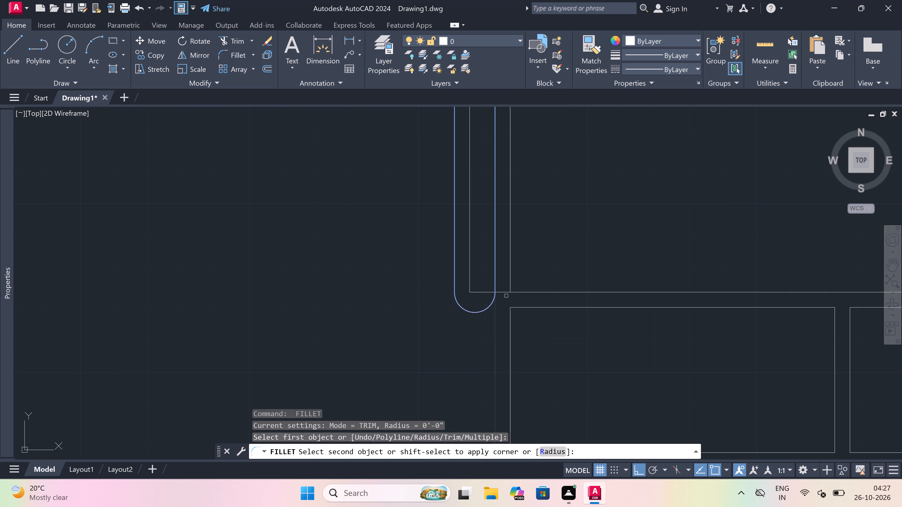
{"action": "left_click", "coordinate": [551, 308]}
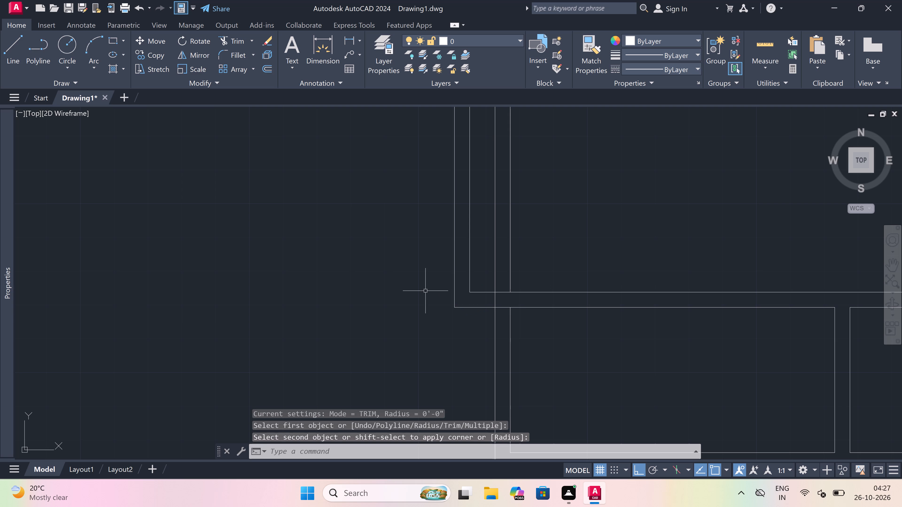
{"action": "key", "text": "Escape"}
Trim away the old left wall lines inside the two stacked rooms, including the pieces crossing the bottom wall and the partition.
{"action": "type", "text": "tr"}
{"action": "key", "text": "space"}
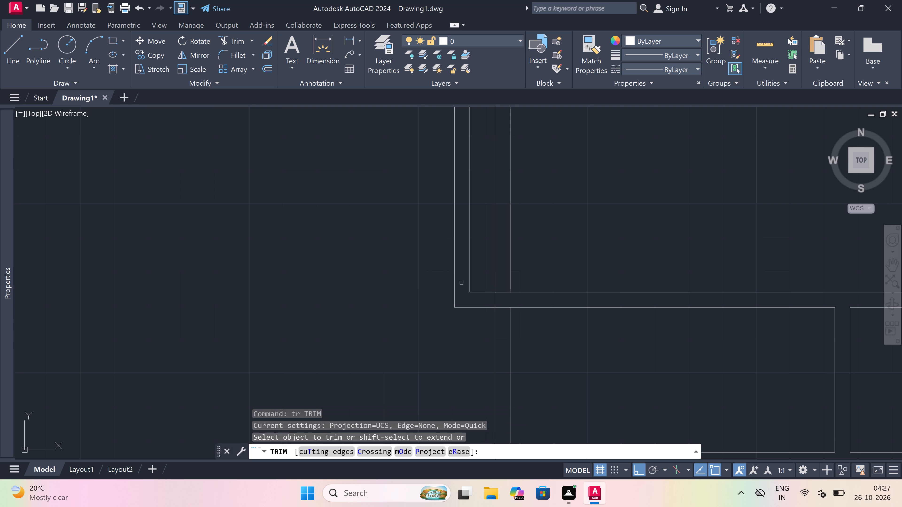
{"action": "scroll", "coordinate": [505, 284], "scroll_direction": "up", "scroll_amount": 1}
{"action": "left_click", "coordinate": [479, 308]}
{"action": "left_click", "coordinate": [510, 310]}
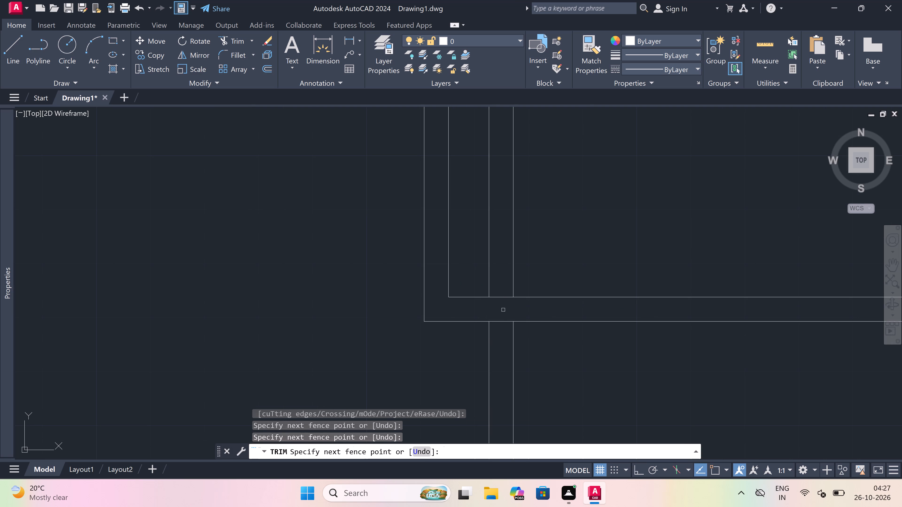
{"action": "scroll", "coordinate": [435, 307], "scroll_direction": "down", "scroll_amount": 4}
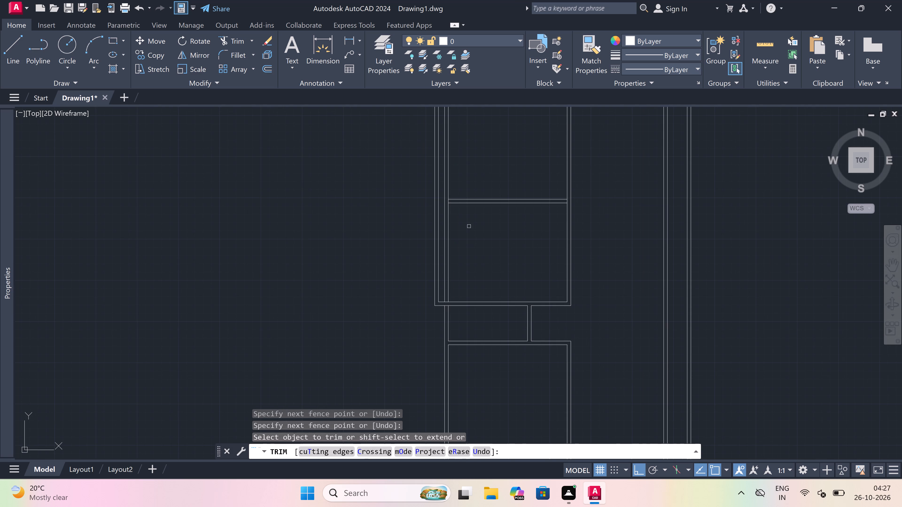
{"action": "scroll", "coordinate": [472, 213], "scroll_direction": "down", "scroll_amount": 3}
{"action": "scroll", "coordinate": [471, 189], "scroll_direction": "up", "scroll_amount": 3}
{"action": "scroll", "coordinate": [442, 197], "scroll_direction": "up", "scroll_amount": 1}
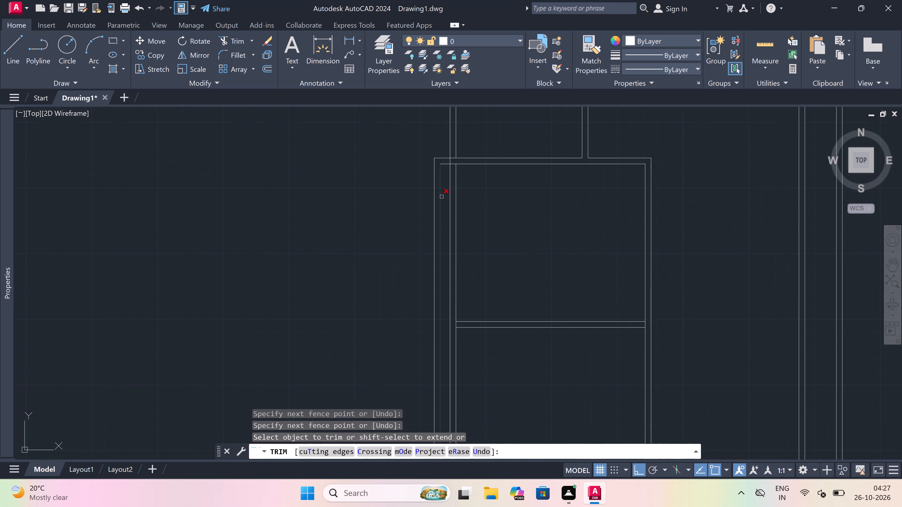
{"action": "left_click_drag", "start_coordinate": [446, 197], "coordinate": [449, 197]}
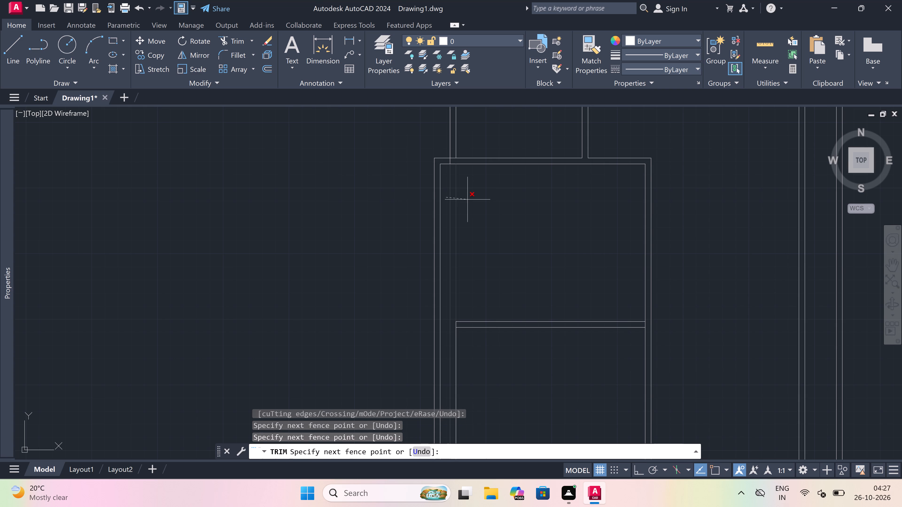
{"action": "left_click", "coordinate": [468, 199]}
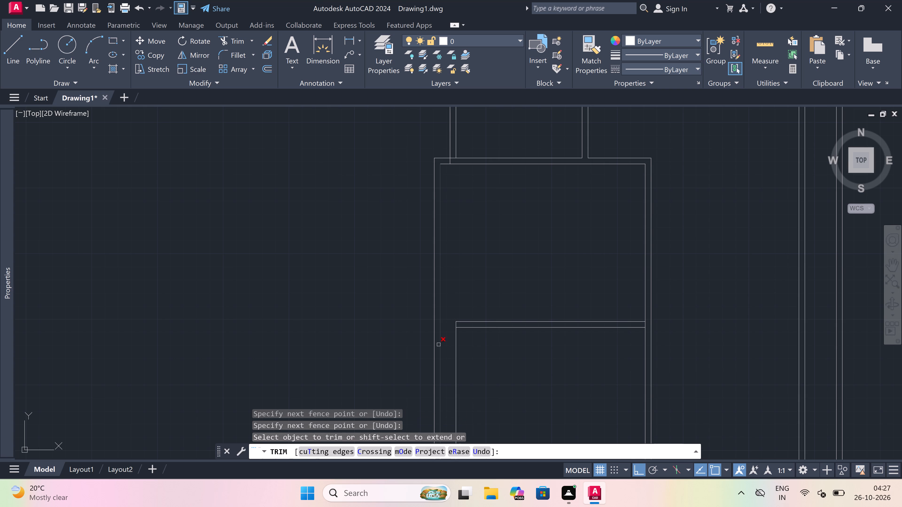
{"action": "left_click", "coordinate": [456, 344]}
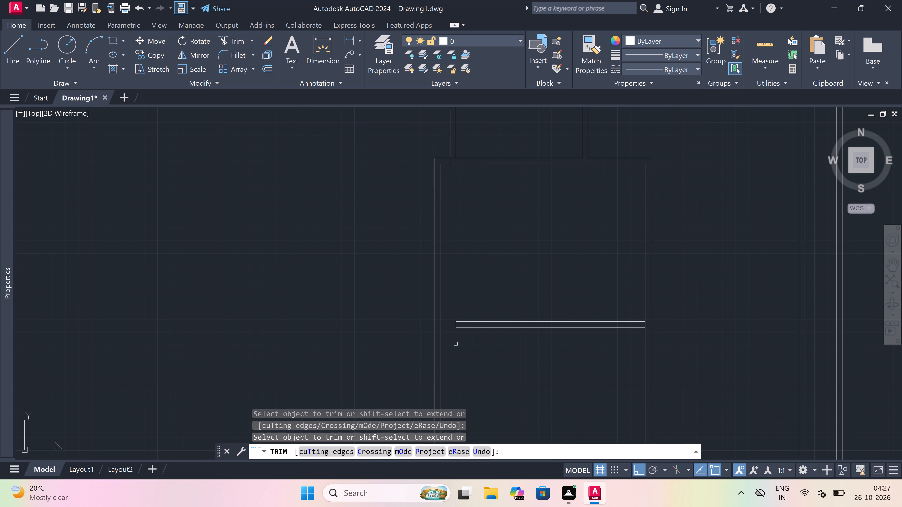
{"action": "left_click", "coordinate": [455, 325]}
Trim the old wall's stub and the outer top wall line between the upper wall's lines to open the junction above the stacked rooms.
{"action": "scroll", "coordinate": [448, 141], "scroll_direction": "up", "scroll_amount": 4}
{"action": "left_click", "coordinate": [455, 266]}
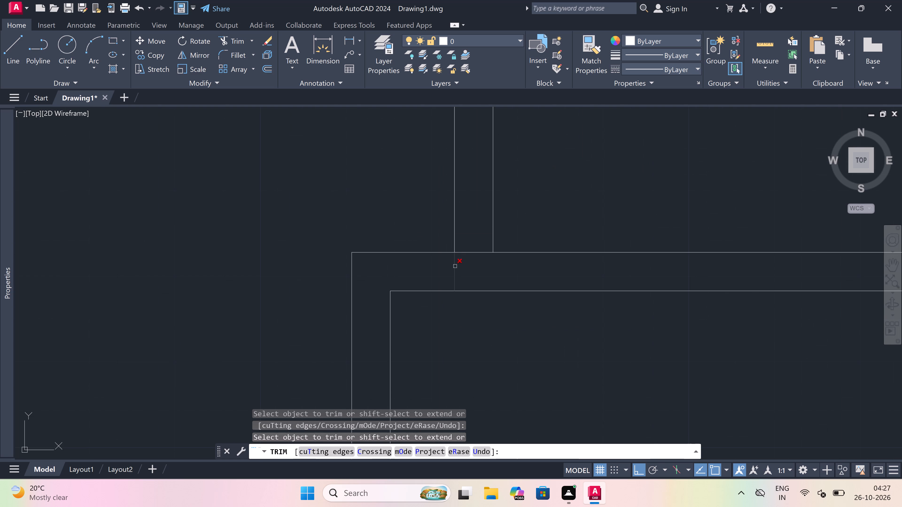
{"action": "left_click", "coordinate": [471, 241]}
{"action": "left_click", "coordinate": [472, 261]}
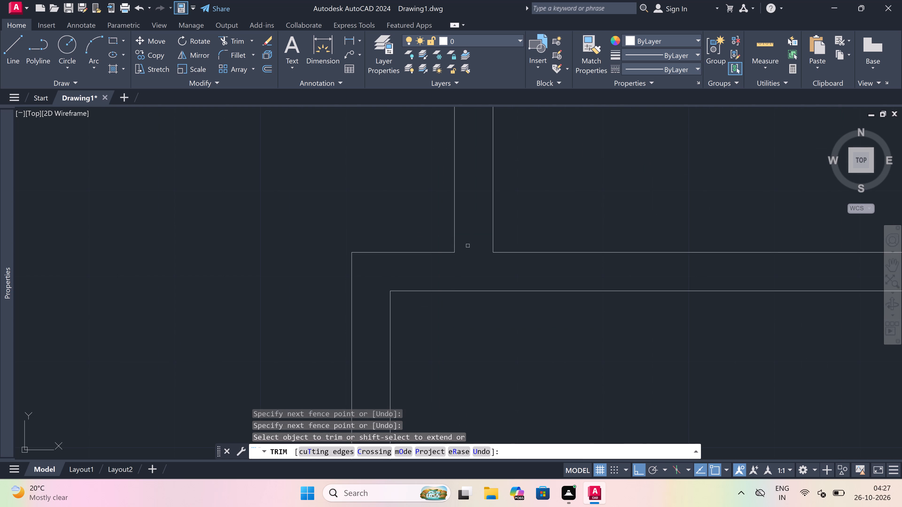
{"action": "scroll", "coordinate": [463, 223], "scroll_direction": "down", "scroll_amount": 7}
{"action": "scroll", "coordinate": [469, 269], "scroll_direction": "up", "scroll_amount": 2}
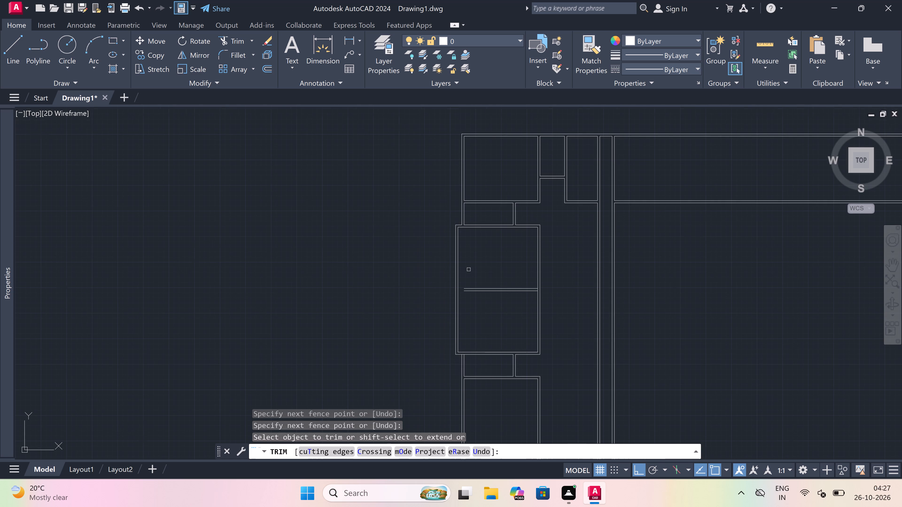
{"action": "key", "text": "Escape"}
Extend both partition lines between the two stacked rooms to the inner line of the new left wall.
{"action": "key", "text": "e"}
{"action": "key", "text": "x"}
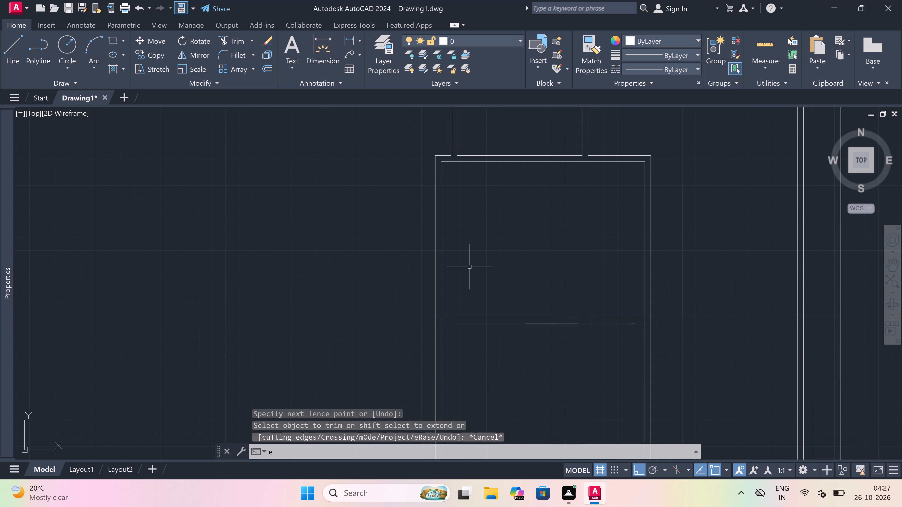
{"action": "key", "text": "space"}
{"action": "left_click_drag", "start_coordinate": [483, 267], "coordinate": [482, 274]}
{"action": "left_click_drag", "start_coordinate": [448, 436], "coordinate": [449, 432]}
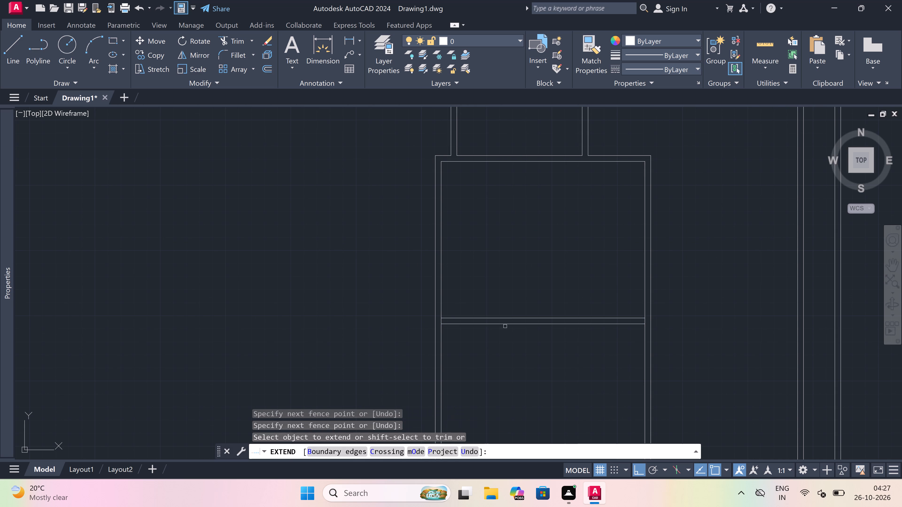
{"action": "key", "text": "Escape"}
Offset the inner top wall line of the long room below the stacked rooms 10'6" downward.
{"action": "scroll", "coordinate": [526, 275], "scroll_direction": "down", "scroll_amount": 5}
{"action": "scroll", "coordinate": [526, 279], "scroll_direction": "up", "scroll_amount": 4}
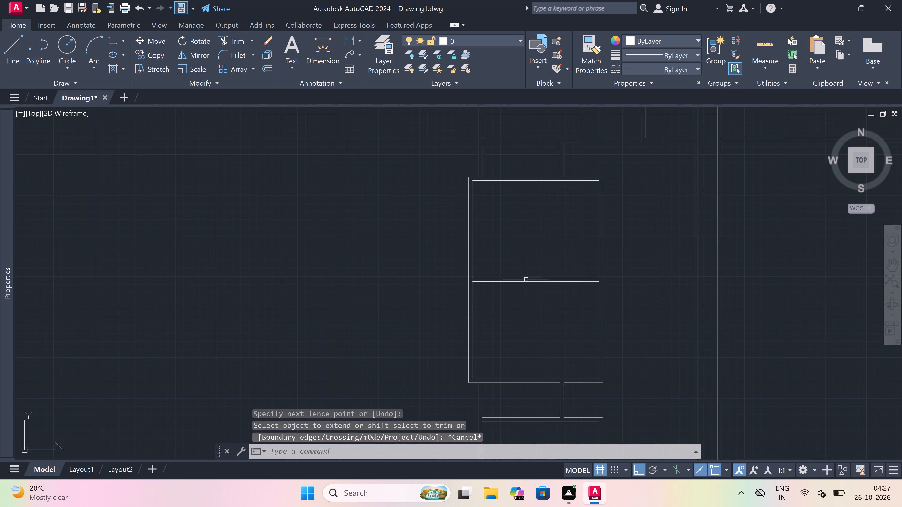
{"action": "scroll", "coordinate": [526, 279], "scroll_direction": "down", "scroll_amount": 1}
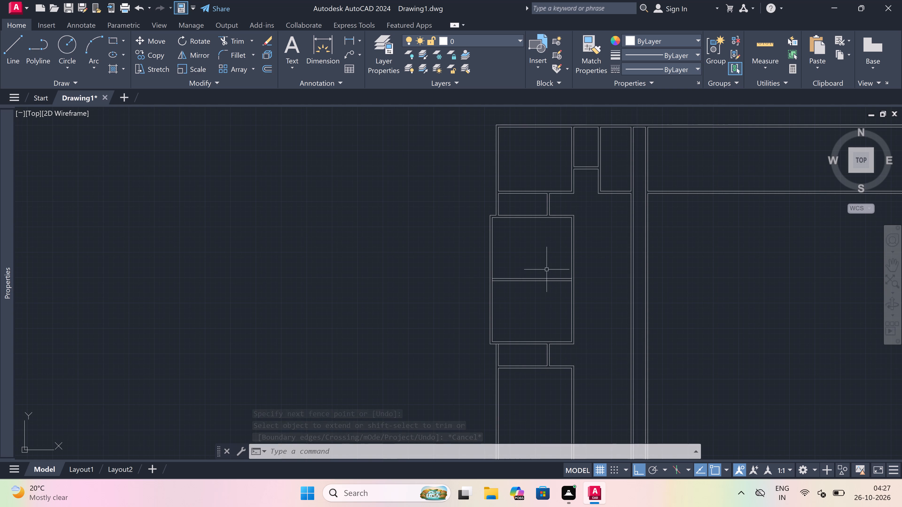
{"action": "scroll", "coordinate": [545, 269], "scroll_direction": "down", "scroll_amount": 2}
{"action": "scroll", "coordinate": [592, 238], "scroll_direction": "up", "scroll_amount": 1}
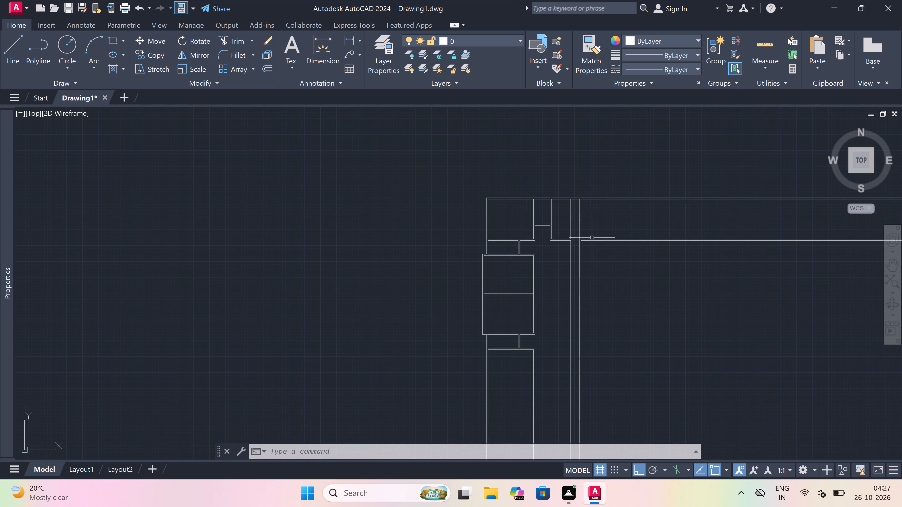
{"action": "scroll", "coordinate": [592, 237], "scroll_direction": "up", "scroll_amount": 1}
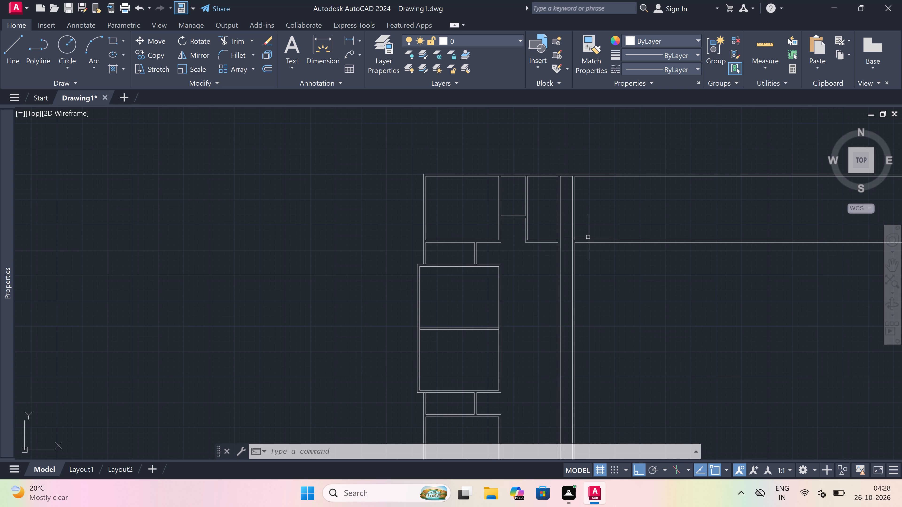
{"action": "scroll", "coordinate": [588, 234], "scroll_direction": "down", "scroll_amount": 3}
{"action": "scroll", "coordinate": [573, 293], "scroll_direction": "up", "scroll_amount": 3}
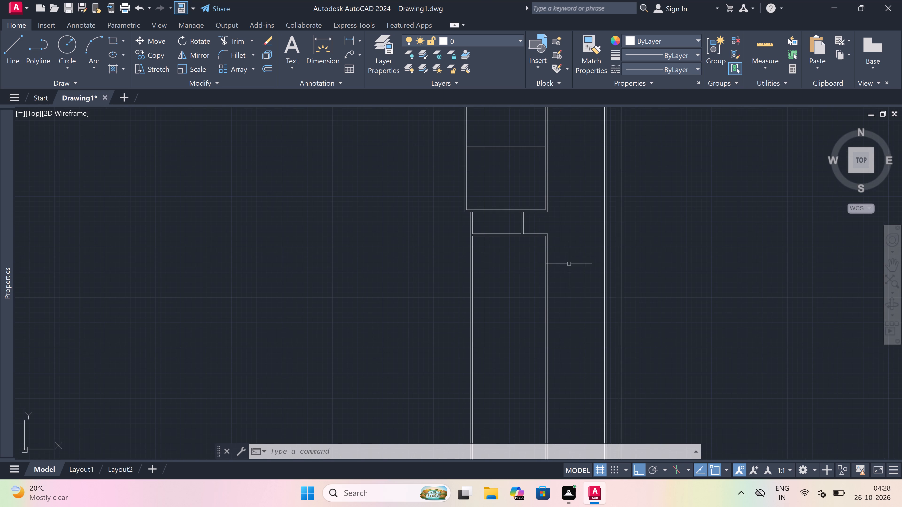
{"action": "scroll", "coordinate": [518, 248], "scroll_direction": "up", "scroll_amount": 2}
{"action": "key", "text": "o"}
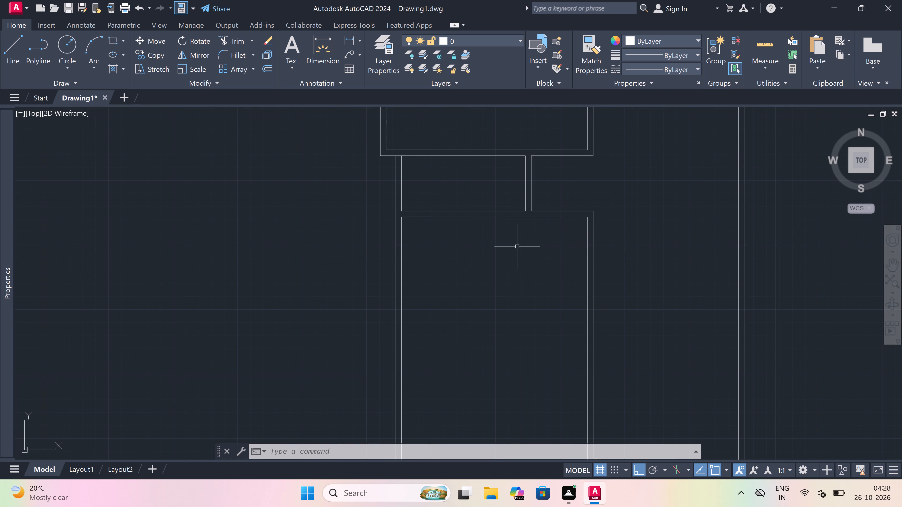
{"action": "key", "text": "space"}
{"action": "left_click", "coordinate": [507, 219]}
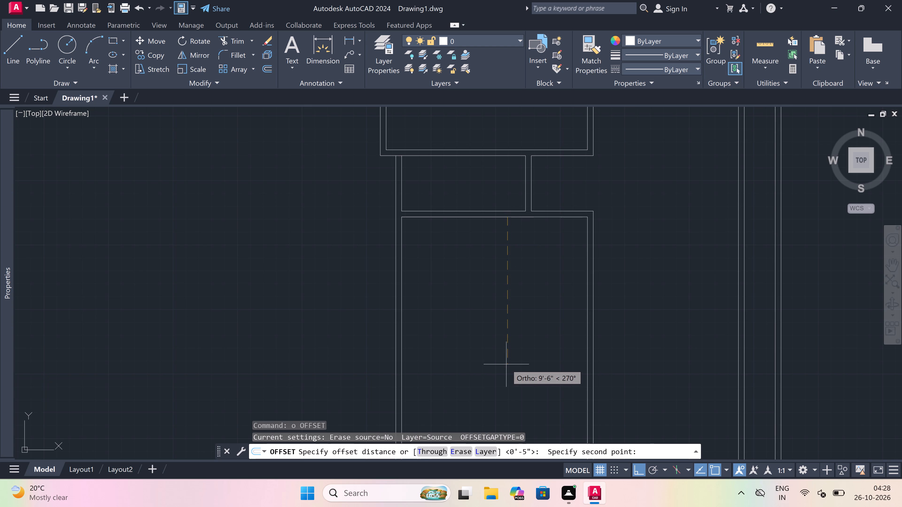
{"action": "type", "text": "10'"}
{"action": "key", "text": "6"}
{"action": "type", "text": "\""}
{"action": "key", "text": "space"}
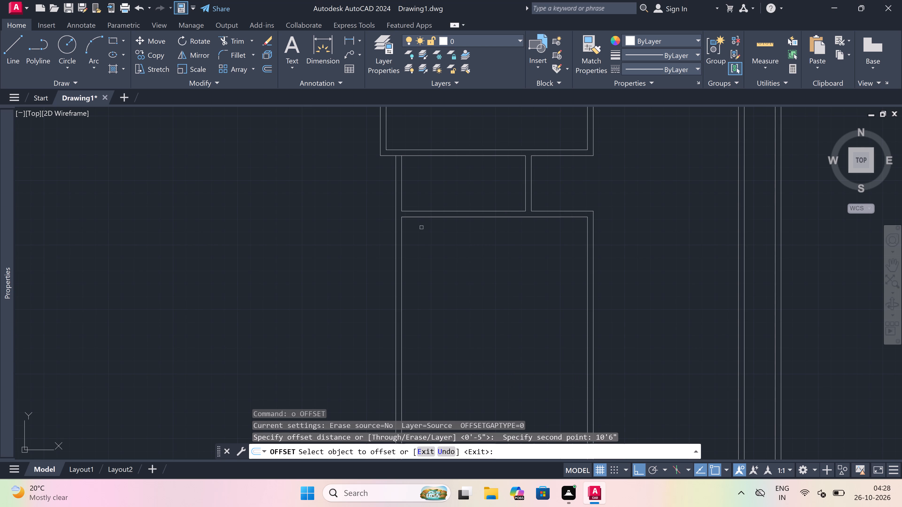
{"action": "left_click_drag", "start_coordinate": [421, 216], "coordinate": [421, 235]}
{"action": "left_click", "coordinate": [429, 373]}
{"action": "scroll", "coordinate": [512, 295], "scroll_direction": "down", "scroll_amount": 4}
{"action": "key", "text": "Escape"}
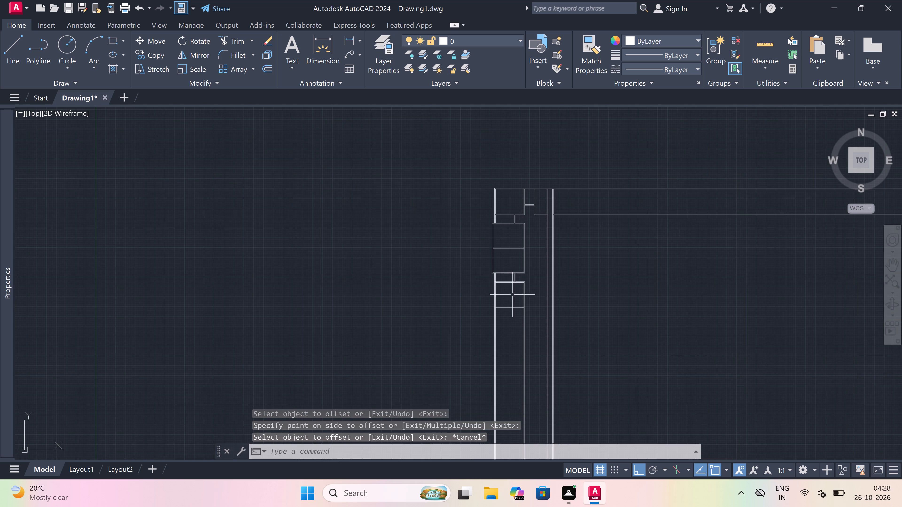
Offset the new horizontal line in the long room 4.5" downward to give the partition its thickness.
{"action": "scroll", "coordinate": [503, 314], "scroll_direction": "up", "scroll_amount": 4}
{"action": "key", "text": "space"}
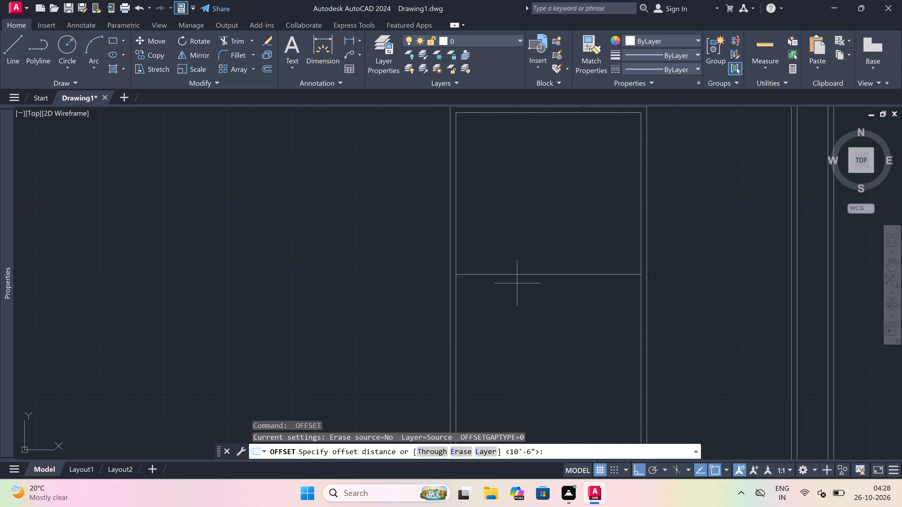
{"action": "left_click", "coordinate": [523, 272]}
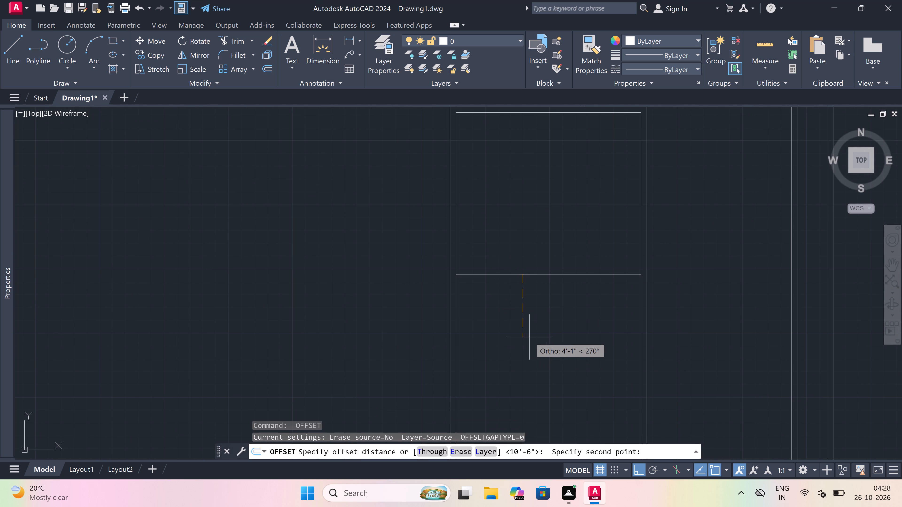
{"action": "key", "text": "4"}
{"action": "type", "text": ".5"}
{"action": "key", "text": "shift+quotedbl"}
{"action": "key", "text": "space"}
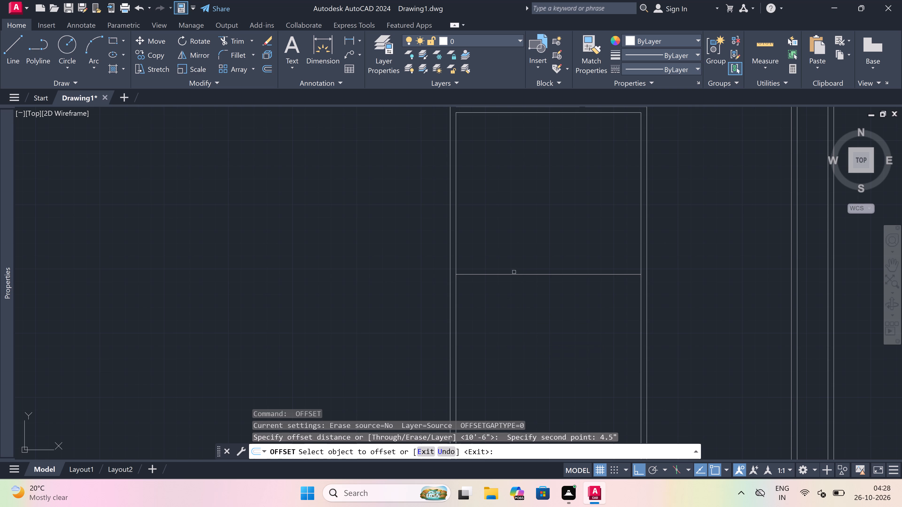
{"action": "left_click_drag", "start_coordinate": [513, 275], "coordinate": [484, 357]}
{"action": "left_click_drag", "start_coordinate": [484, 357], "coordinate": [502, 339]}
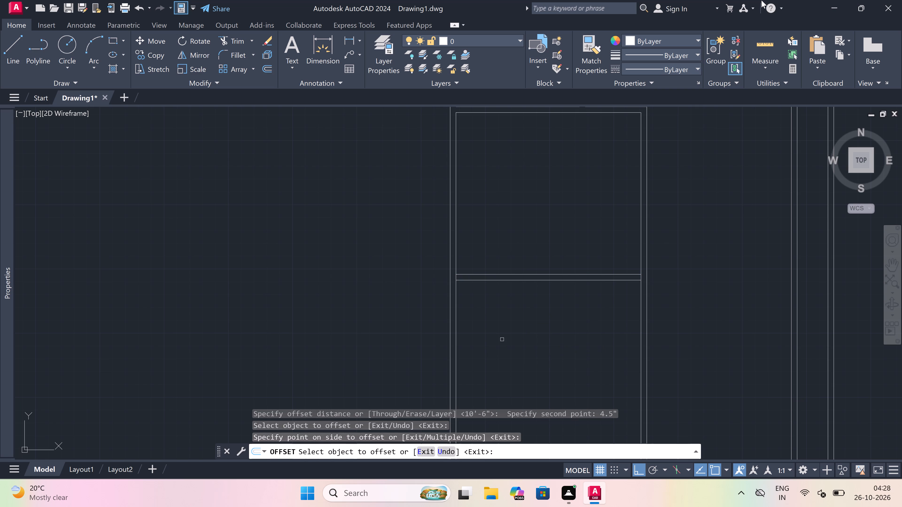
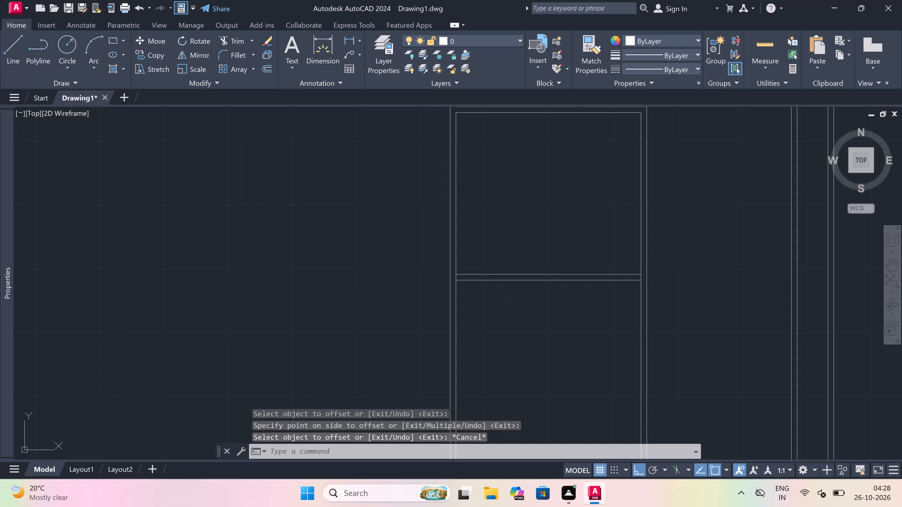
Offset the lower line of the long room's partition 3' downward.
{"action": "left_click", "coordinate": [508, 284]}
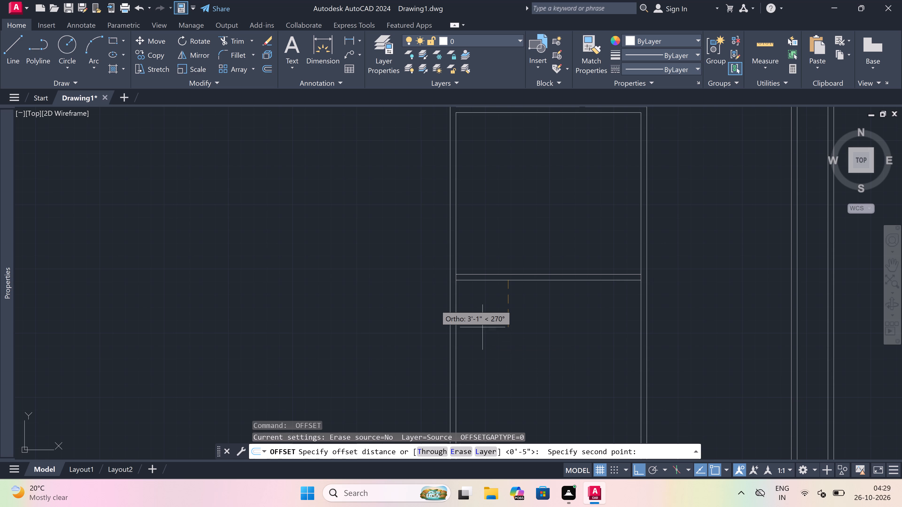
{"action": "scroll", "coordinate": [433, 304], "scroll_direction": "down", "scroll_amount": 3}
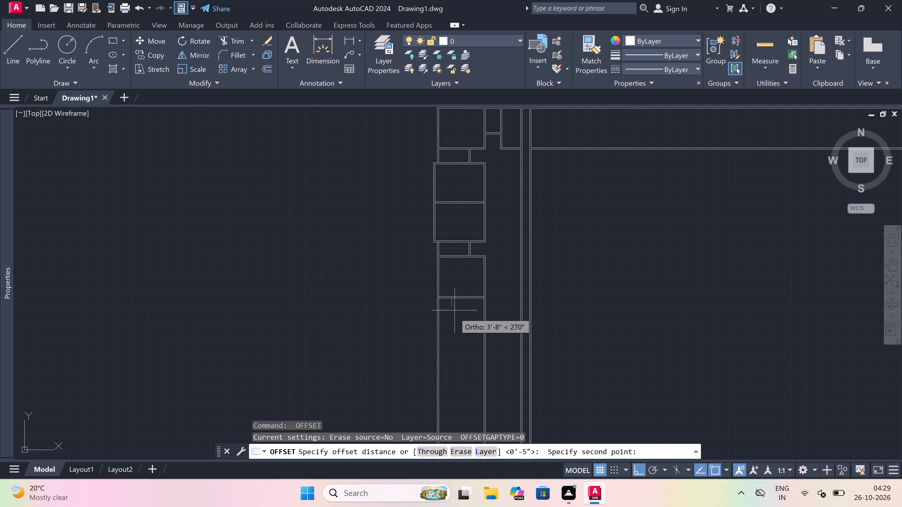
{"action": "scroll", "coordinate": [454, 315], "scroll_direction": "up", "scroll_amount": 3}
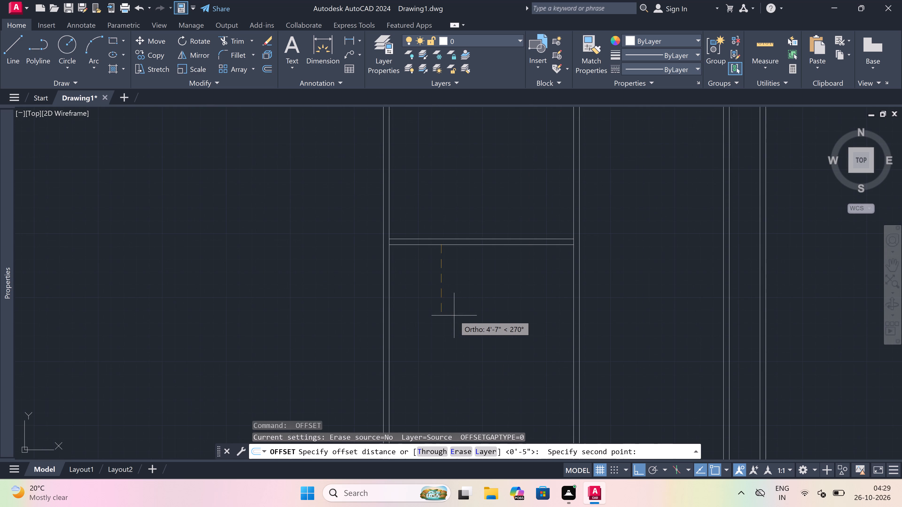
{"action": "scroll", "coordinate": [454, 315], "scroll_direction": "up", "scroll_amount": 1}
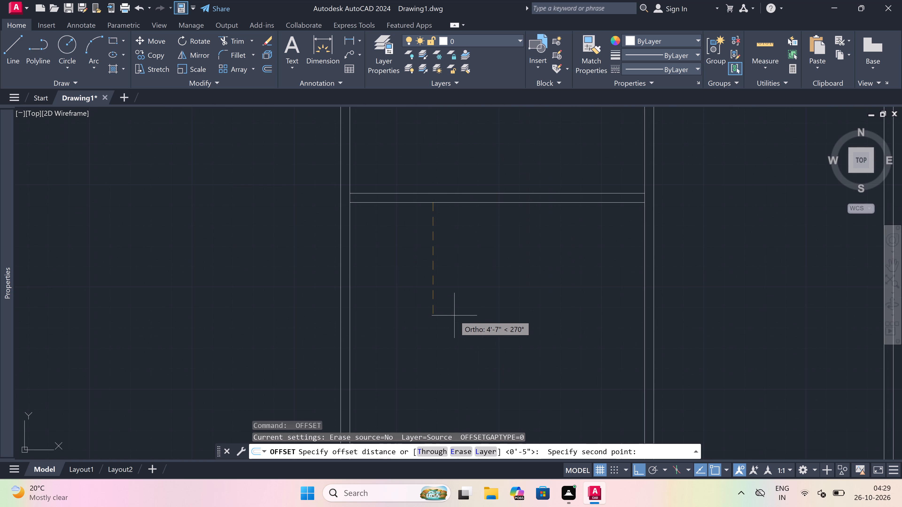
{"action": "key", "text": "3"}
{"action": "key", "text": "apostrophe"}
{"action": "key", "text": "space"}
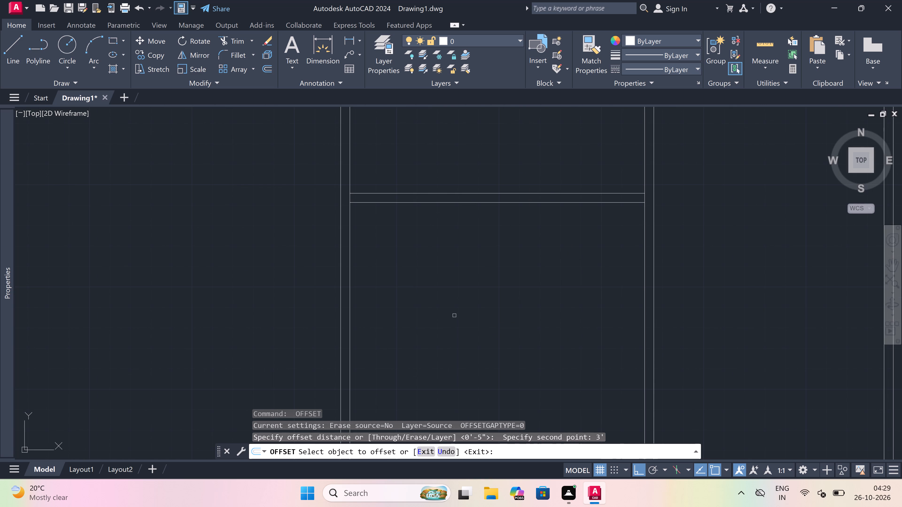
{"action": "left_click", "coordinate": [397, 202]}
{"action": "left_click", "coordinate": [378, 366]}
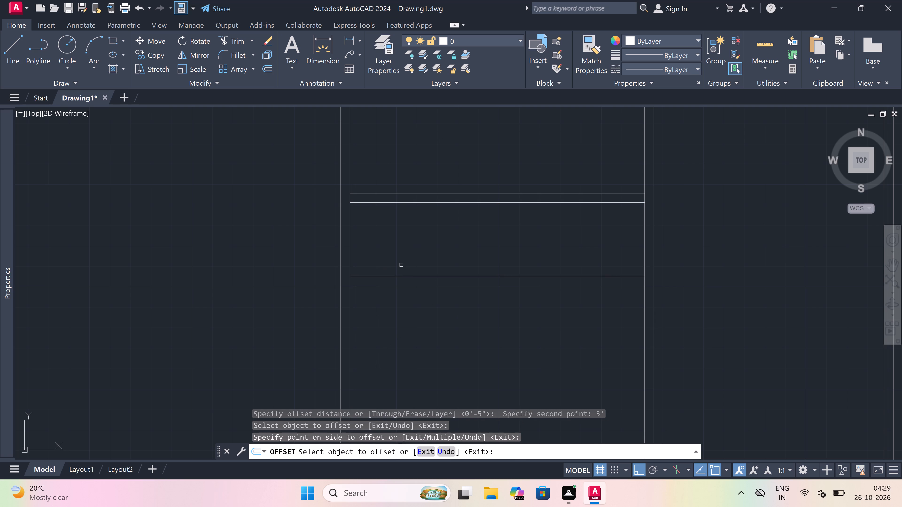
{"action": "key", "text": "Escape"}
Extend the new horizontal line to the left wall's outer line and across the corridor to the farthest vertical wall line.
{"action": "key", "text": "e"}
{"action": "type", "text": "x"}
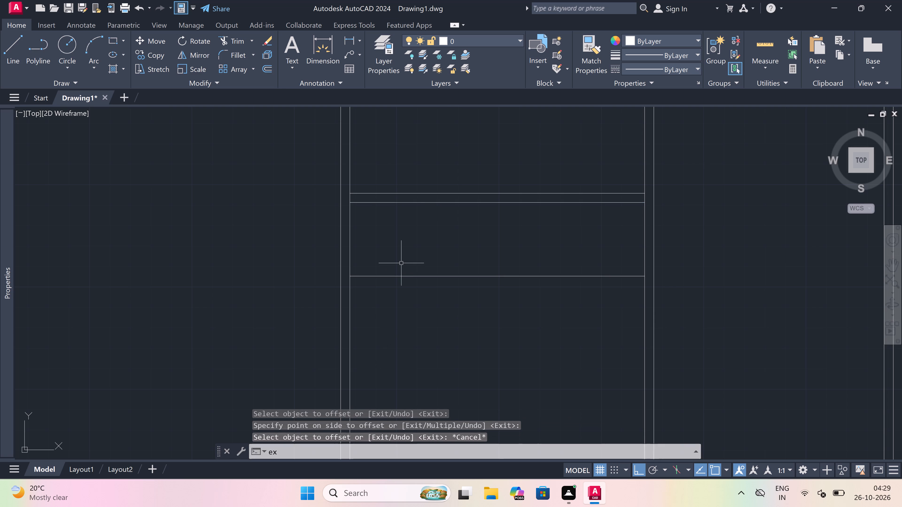
{"action": "key", "text": "space"}
{"action": "left_click", "coordinate": [401, 263]}
{"action": "left_click_drag", "start_coordinate": [370, 327], "coordinate": [370, 325]}
{"action": "left_click_drag", "start_coordinate": [563, 301], "coordinate": [570, 290]}
{"action": "left_click", "coordinate": [602, 265]}
{"action": "scroll", "coordinate": [501, 277], "scroll_direction": "down", "scroll_amount": 4}
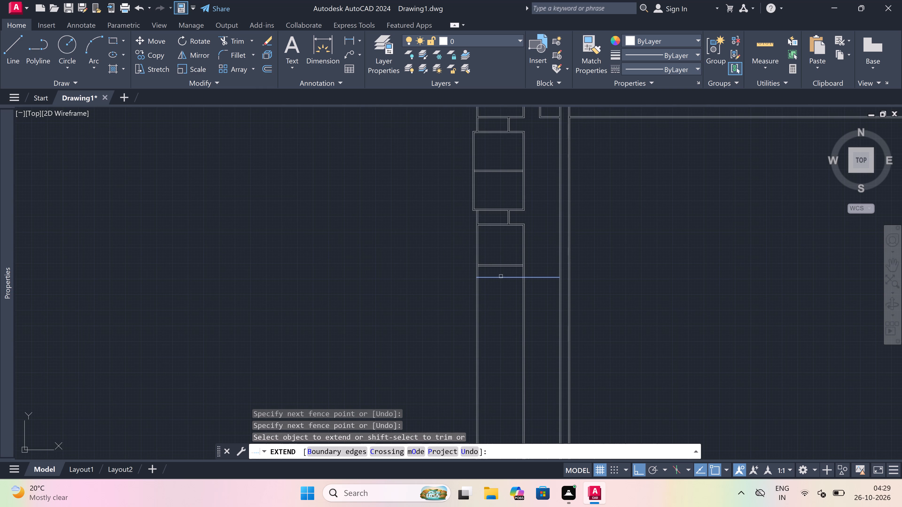
{"action": "left_click", "coordinate": [501, 275]}
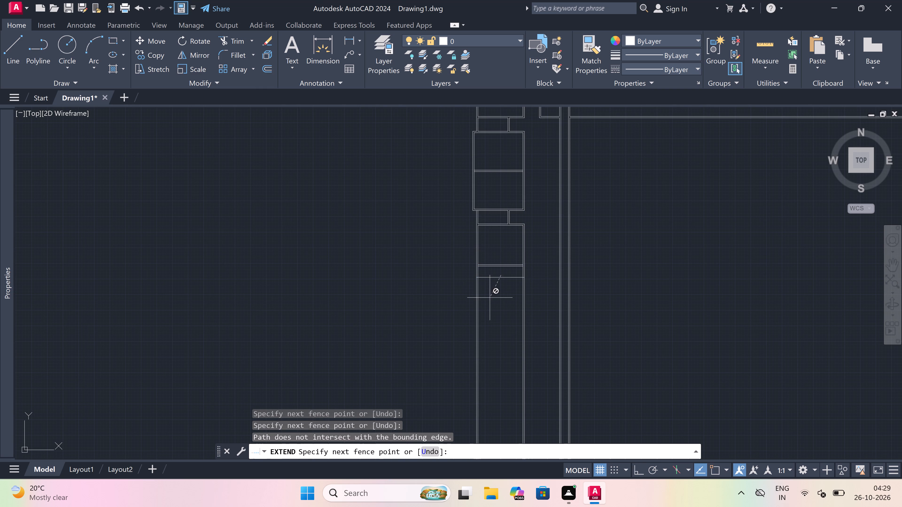
{"action": "left_click", "coordinate": [497, 323]}
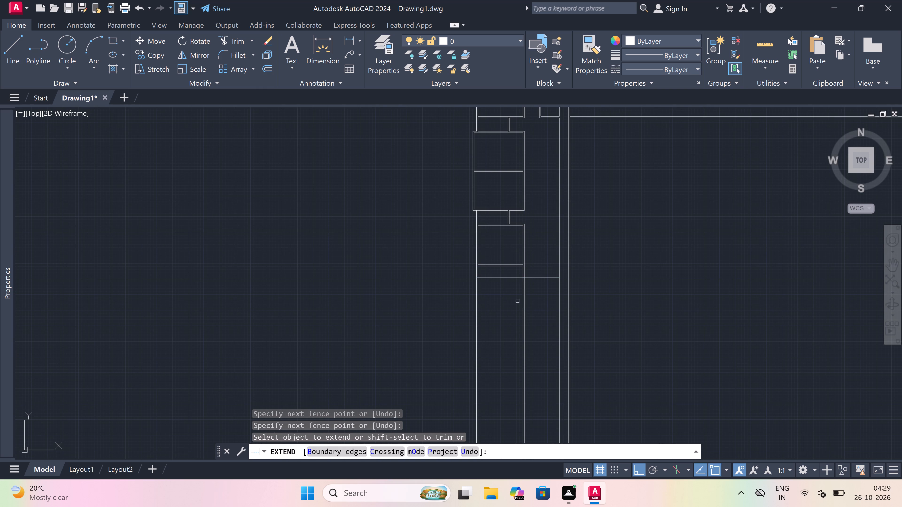
{"action": "left_click", "coordinate": [551, 265]}
{"action": "left_click", "coordinate": [548, 331]}
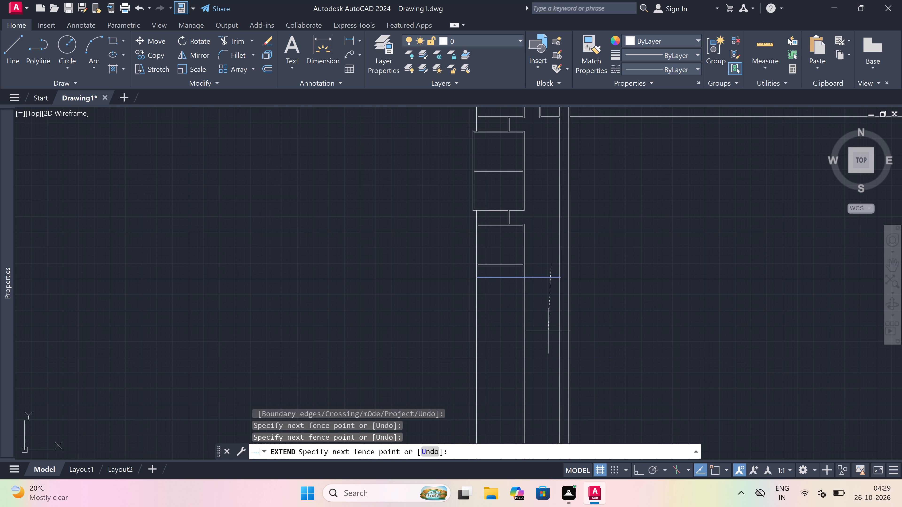
{"action": "left_click", "coordinate": [550, 301]}
{"action": "left_click", "coordinate": [549, 257]}
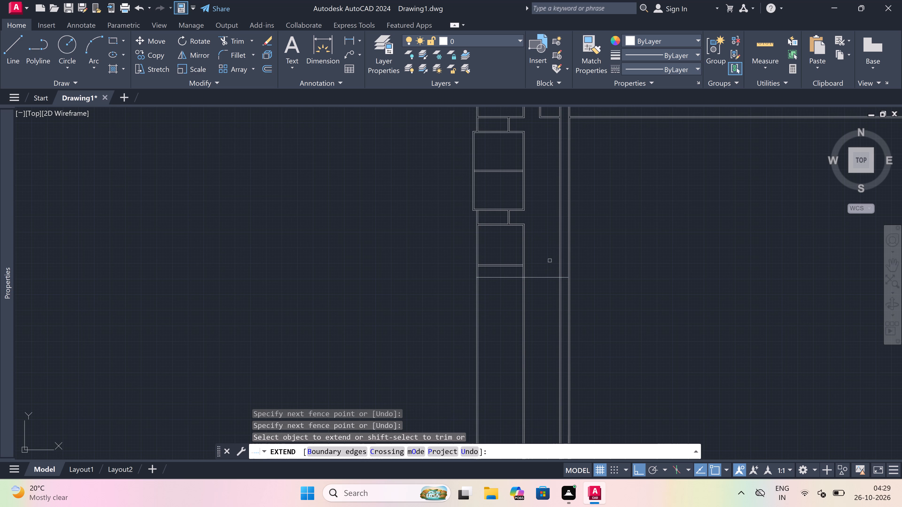
{"action": "key", "text": "Escape"}
Trim the room block's side walls and the nearer long vertical wall below the extended horizontal line.
{"action": "type", "text": "tr"}
{"action": "key", "text": "space"}
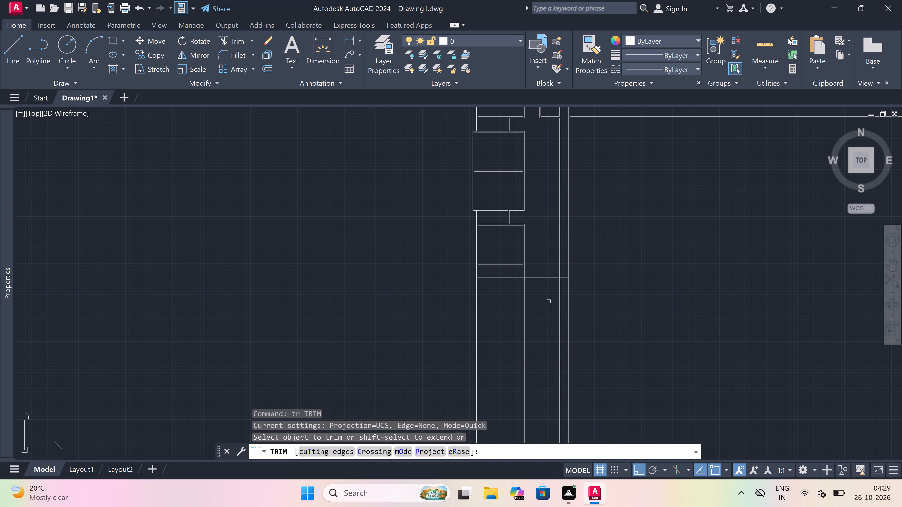
{"action": "scroll", "coordinate": [560, 295], "scroll_direction": "up", "scroll_amount": 2}
{"action": "left_click", "coordinate": [564, 286]}
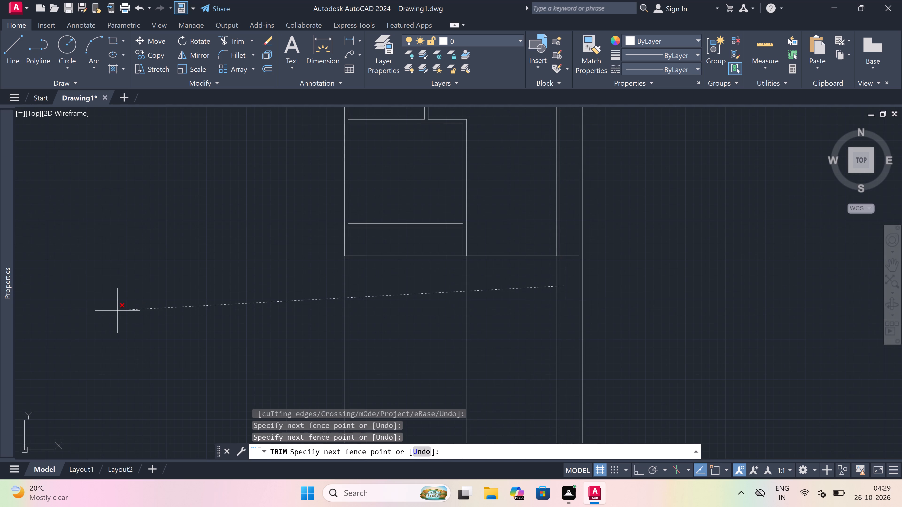
{"action": "left_click", "coordinate": [123, 308]}
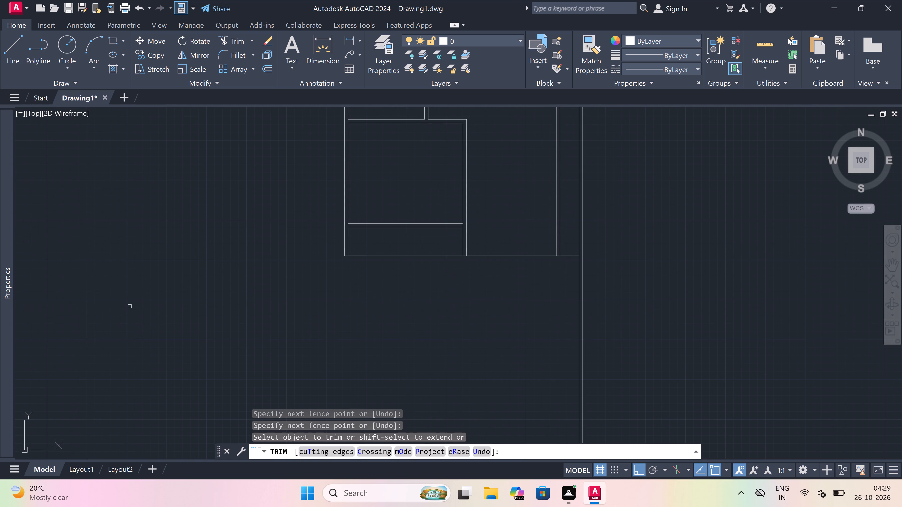
{"action": "key", "text": "Escape"}
Examine the overall layout of the room column and the adjoining long vertical and horizontal walls.
{"action": "scroll", "coordinate": [344, 298], "scroll_direction": "down", "scroll_amount": 4}
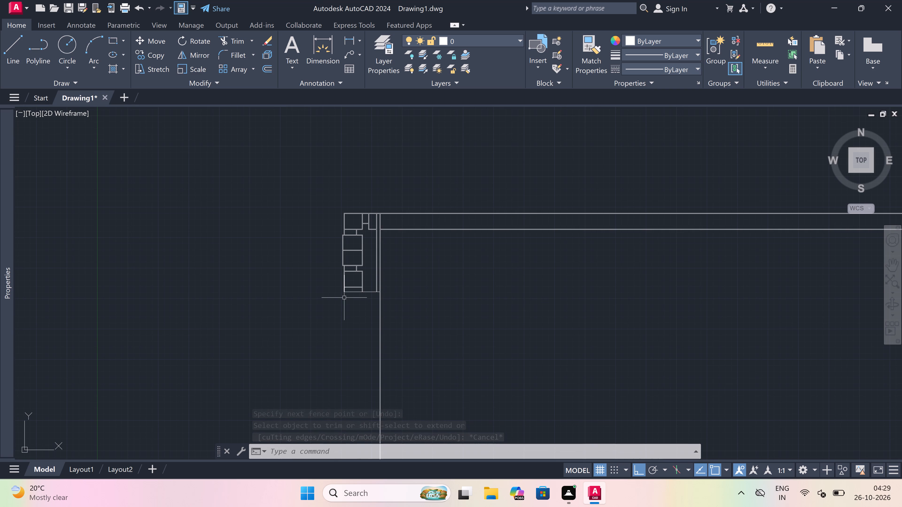
{"action": "scroll", "coordinate": [360, 260], "scroll_direction": "up", "scroll_amount": 3}
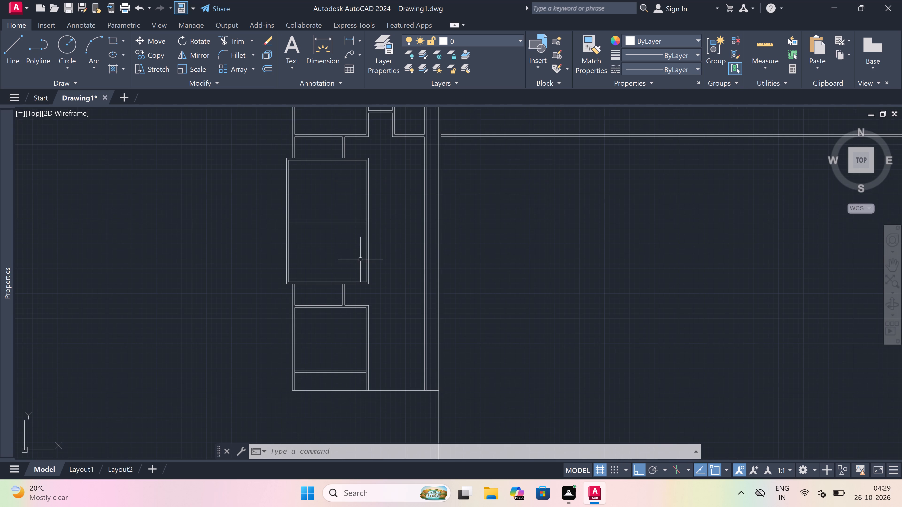
{"action": "scroll", "coordinate": [365, 252], "scroll_direction": "down", "scroll_amount": 3}
{"action": "scroll", "coordinate": [396, 202], "scroll_direction": "up", "scroll_amount": 3}
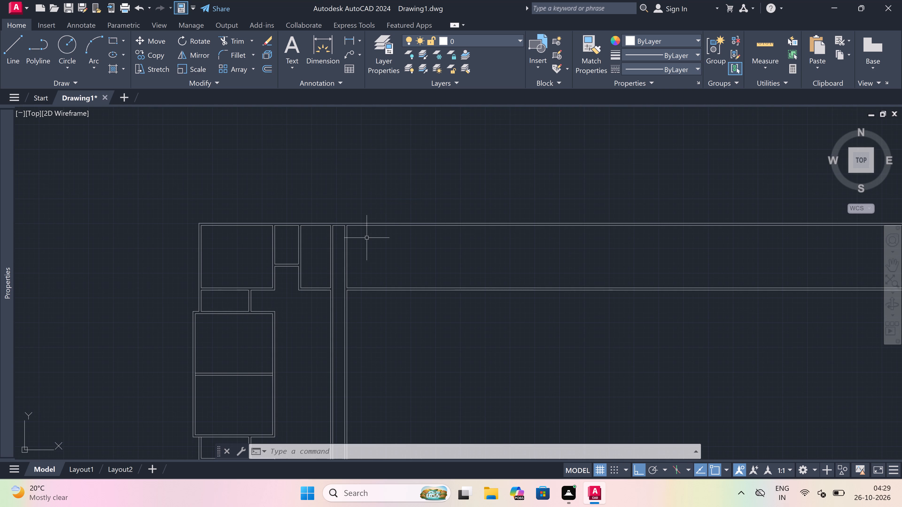
{"action": "scroll", "coordinate": [365, 238], "scroll_direction": "down", "scroll_amount": 2}
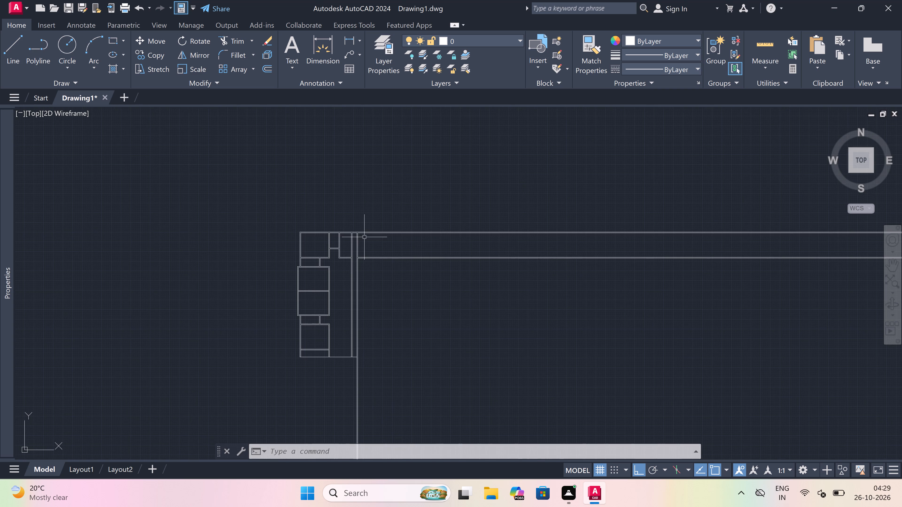
{"action": "scroll", "coordinate": [364, 236], "scroll_direction": "up", "scroll_amount": 2}
{"action": "scroll", "coordinate": [364, 235], "scroll_direction": "down", "scroll_amount": 3}
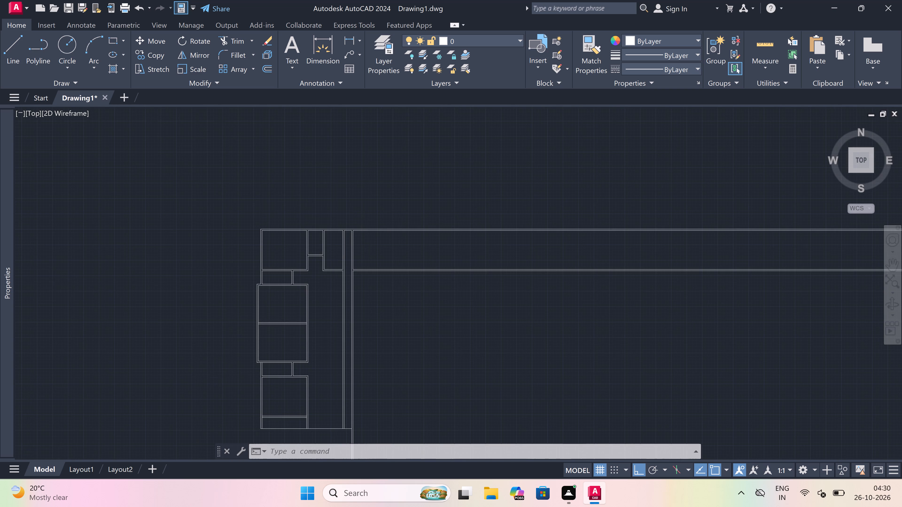
Extend both partition lines of the lowest room across the corridor to the outer line of the farthest vertical wall.
{"action": "scroll", "coordinate": [350, 313], "scroll_direction": "up", "scroll_amount": 4}
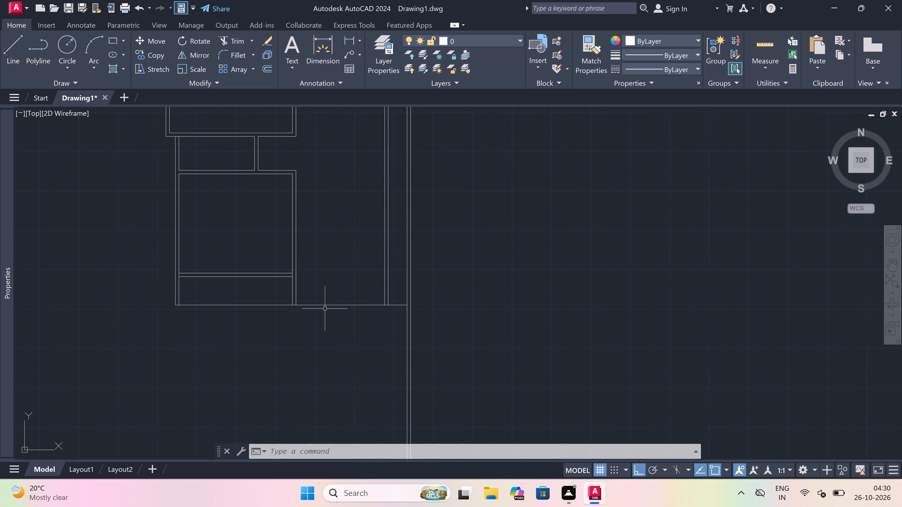
{"action": "scroll", "coordinate": [308, 308], "scroll_direction": "up", "scroll_amount": 2}
{"action": "scroll", "coordinate": [308, 308], "scroll_direction": "down", "scroll_amount": 3}
{"action": "scroll", "coordinate": [292, 254], "scroll_direction": "up", "scroll_amount": 2}
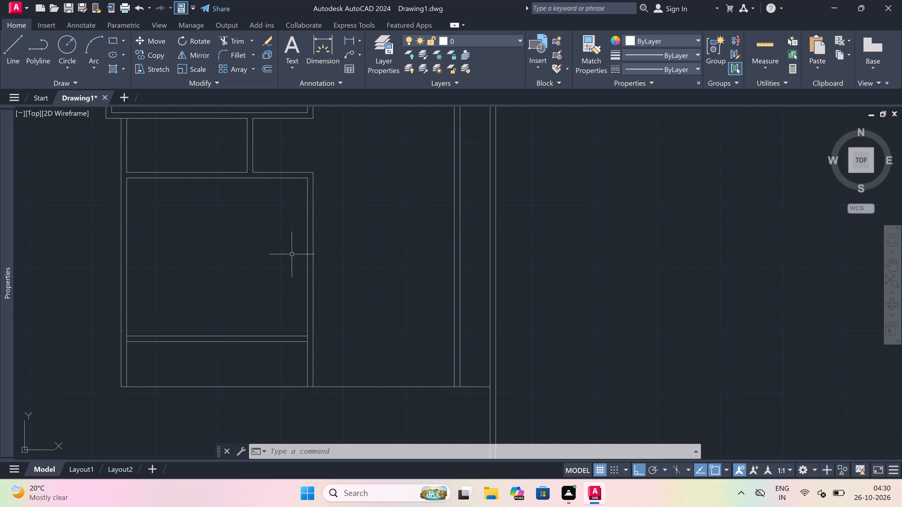
{"action": "type", "text": "ex"}
{"action": "key", "text": "space"}
{"action": "left_click", "coordinate": [262, 269]}
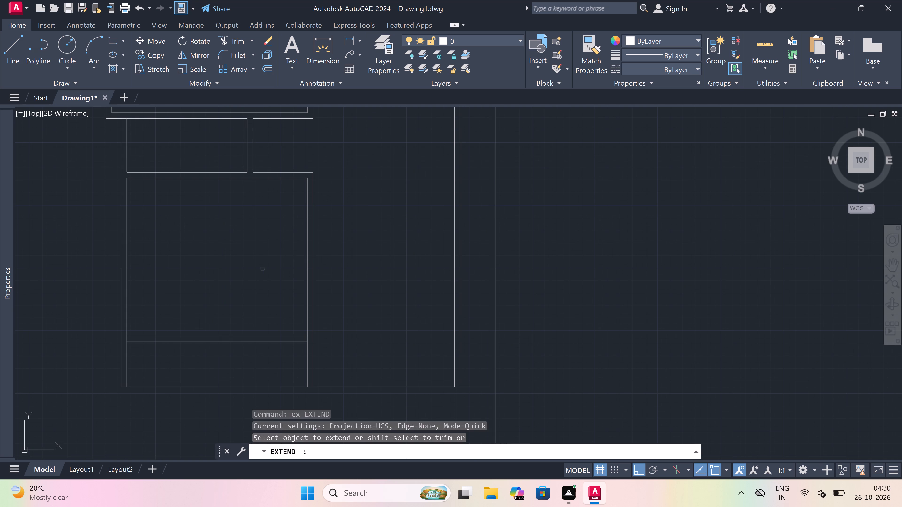
{"action": "left_click", "coordinate": [243, 352]}
{"action": "left_click_drag", "start_coordinate": [245, 360], "coordinate": [245, 356]}
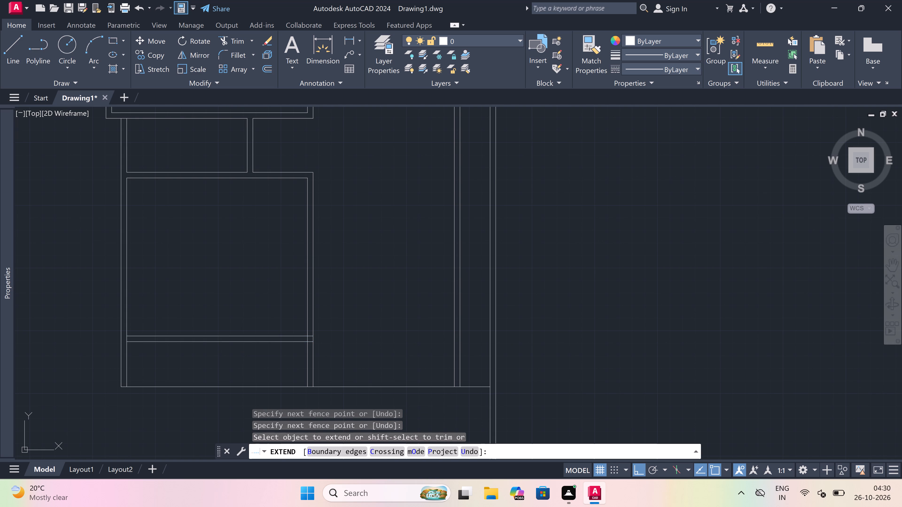
{"action": "left_click_drag", "start_coordinate": [245, 356], "coordinate": [245, 354]}
{"action": "left_click", "coordinate": [264, 297]}
{"action": "left_click", "coordinate": [408, 302]}
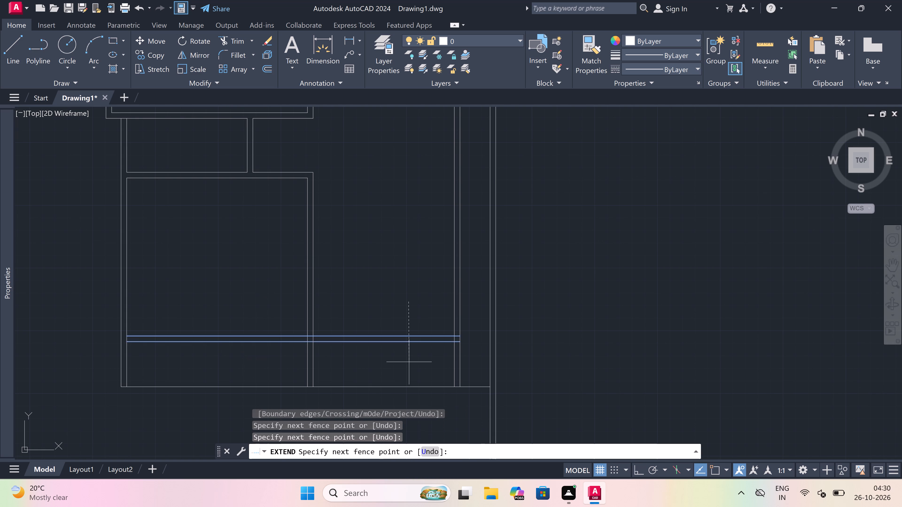
{"action": "left_click", "coordinate": [410, 363]}
{"action": "left_click_drag", "start_coordinate": [432, 363], "coordinate": [433, 356]}
{"action": "left_click", "coordinate": [444, 282]}
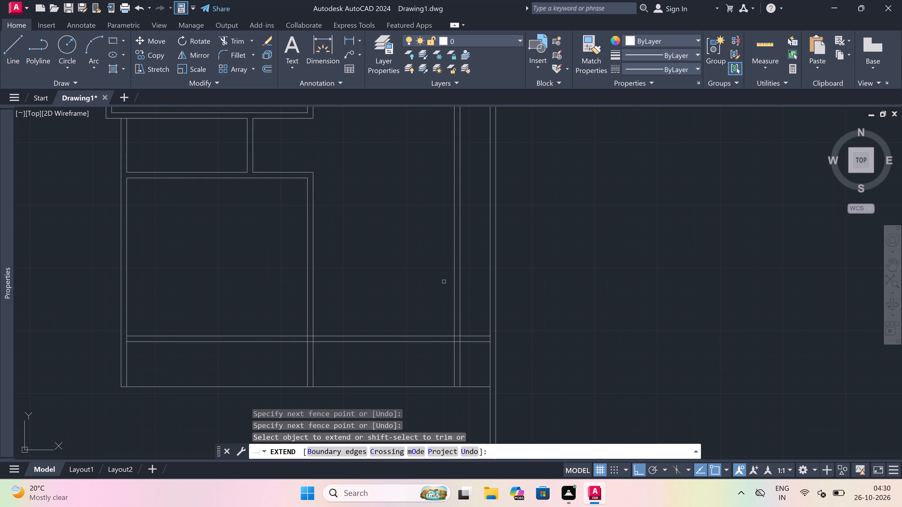
{"action": "left_click", "coordinate": [444, 282]}
{"action": "left_click", "coordinate": [420, 354]}
{"action": "key", "text": "Escape"}
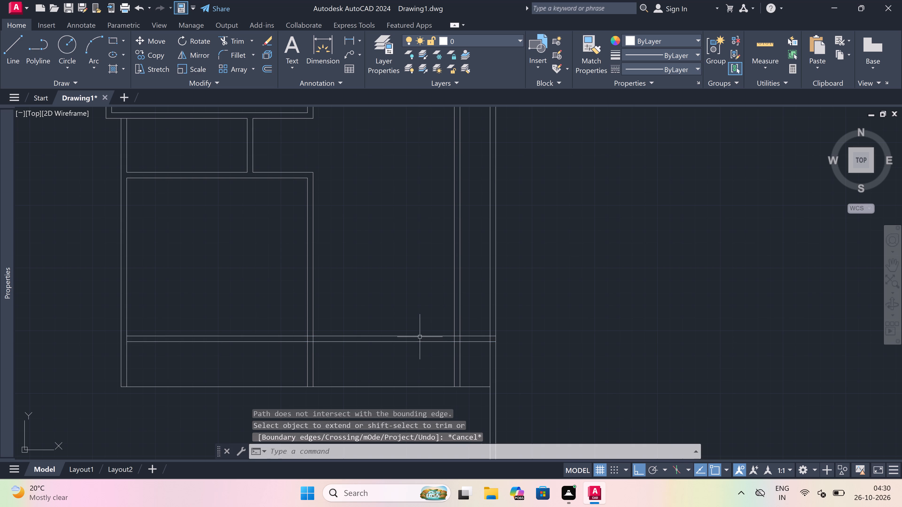
Trim the lower horizontal line beyond the room block and the two long vertical walls below the extended partition.
{"action": "key", "text": "t"}
{"action": "type", "text": "r"}
{"action": "key", "text": "space"}
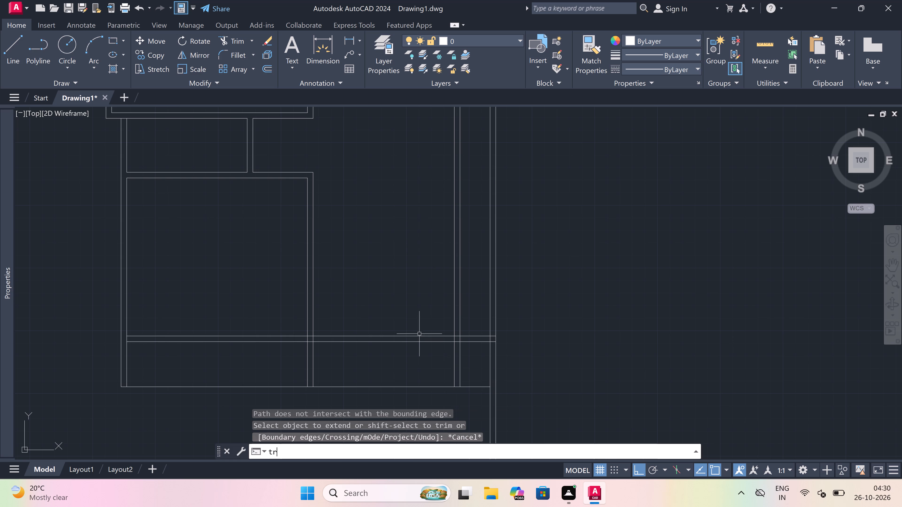
{"action": "left_click", "coordinate": [398, 359]}
{"action": "left_click", "coordinate": [385, 388]}
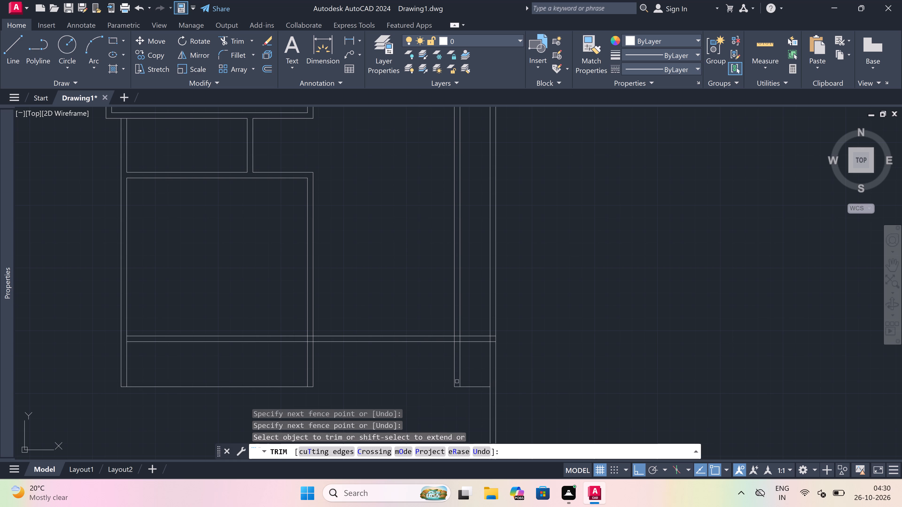
{"action": "left_click_drag", "start_coordinate": [470, 393], "coordinate": [470, 383]}
{"action": "left_click", "coordinate": [435, 358]}
{"action": "left_click_drag", "start_coordinate": [437, 357], "coordinate": [443, 357]}
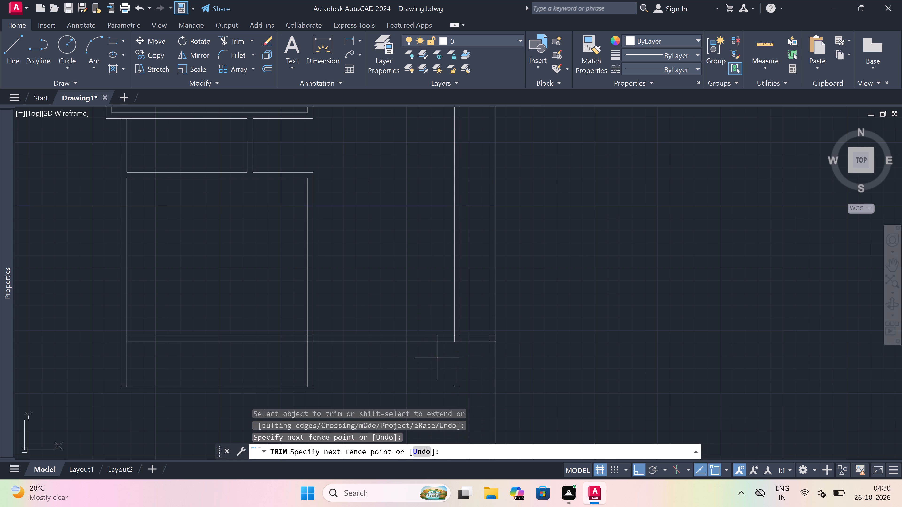
{"action": "left_click", "coordinate": [547, 362]}
{"action": "left_click_drag", "start_coordinate": [461, 393], "coordinate": [461, 391]}
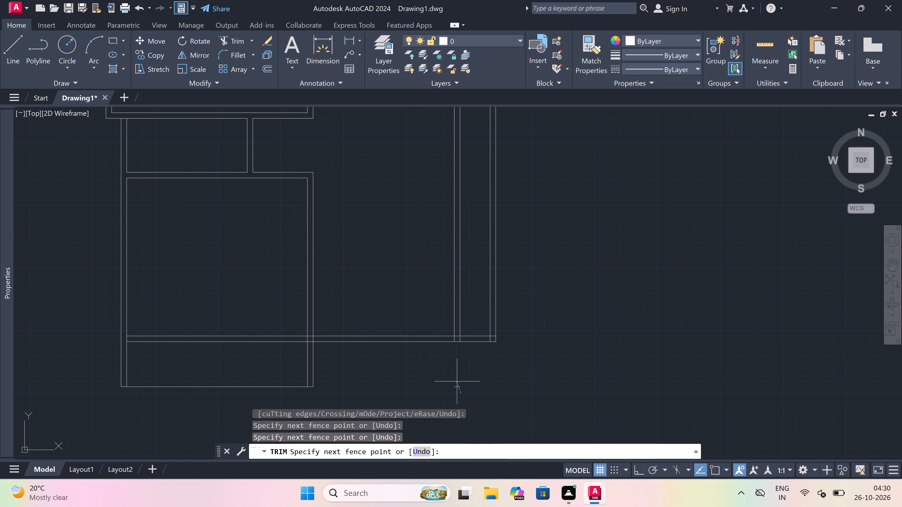
{"action": "left_click", "coordinate": [457, 381]}
Trim the overlapping lines where the bottom corridor wall meets the two long vertical walls, opening the junction and cleaning the outer corner.
{"action": "scroll", "coordinate": [458, 332], "scroll_direction": "up", "scroll_amount": 3}
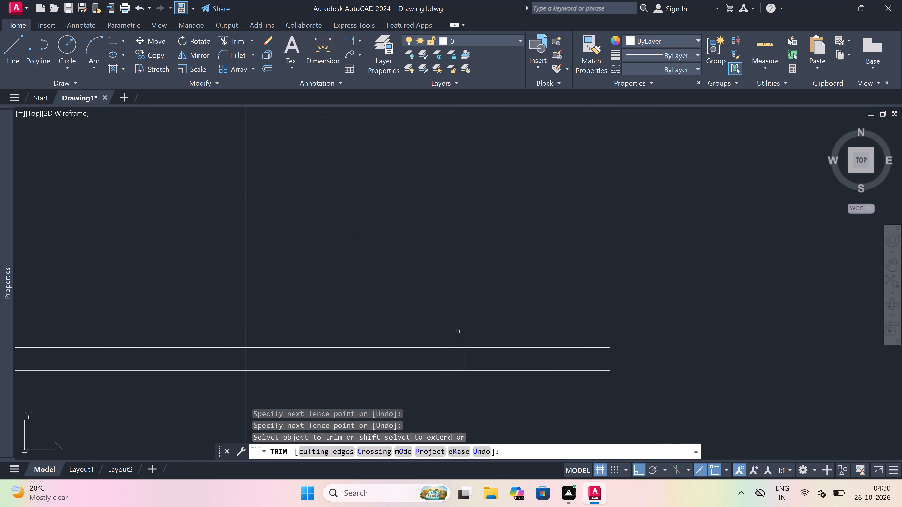
{"action": "left_click", "coordinate": [458, 331]}
{"action": "left_click", "coordinate": [439, 358]}
{"action": "left_click", "coordinate": [451, 359]}
{"action": "left_click", "coordinate": [610, 359]}
{"action": "left_click", "coordinate": [601, 357]}
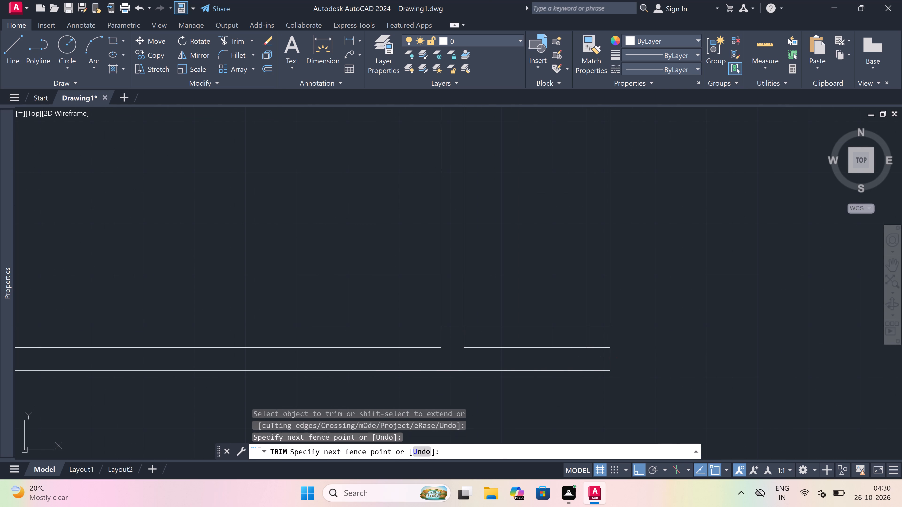
{"action": "left_click", "coordinate": [597, 341]}
Trim all four line segments inside the crossing of the lowest room's corridor-side wall and the extended horizontal partition.
{"action": "scroll", "coordinate": [506, 348], "scroll_direction": "down", "scroll_amount": 4}
{"action": "scroll", "coordinate": [460, 337], "scroll_direction": "up", "scroll_amount": 1}
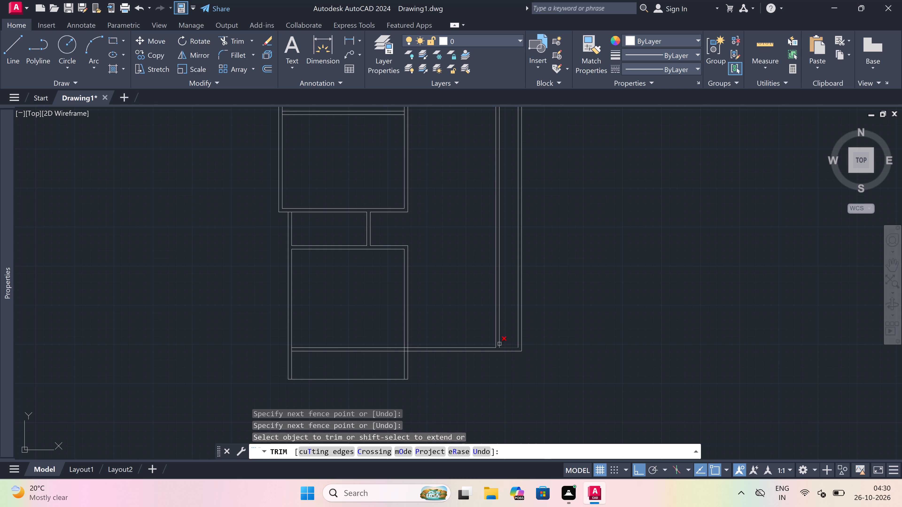
{"action": "scroll", "coordinate": [346, 374], "scroll_direction": "up", "scroll_amount": 3}
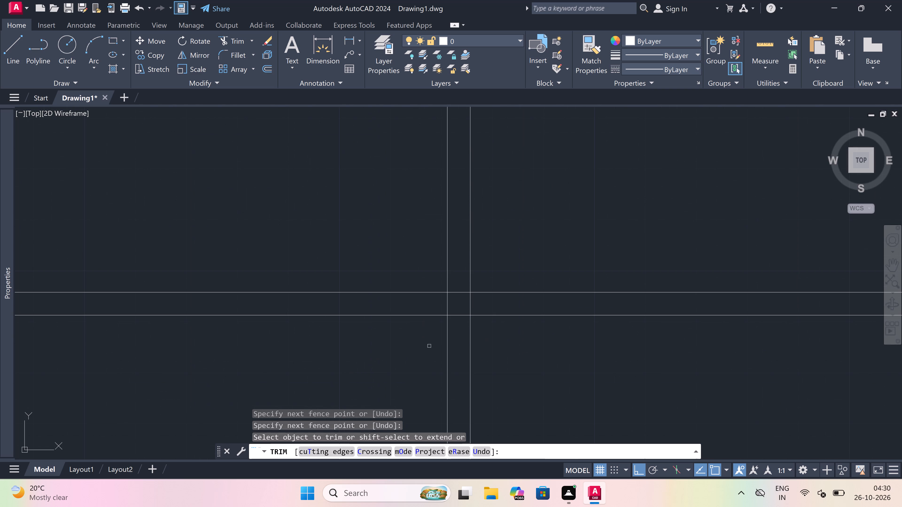
{"action": "scroll", "coordinate": [493, 310], "scroll_direction": "up", "scroll_amount": 2}
{"action": "left_click_drag", "start_coordinate": [457, 299], "coordinate": [434, 299]}
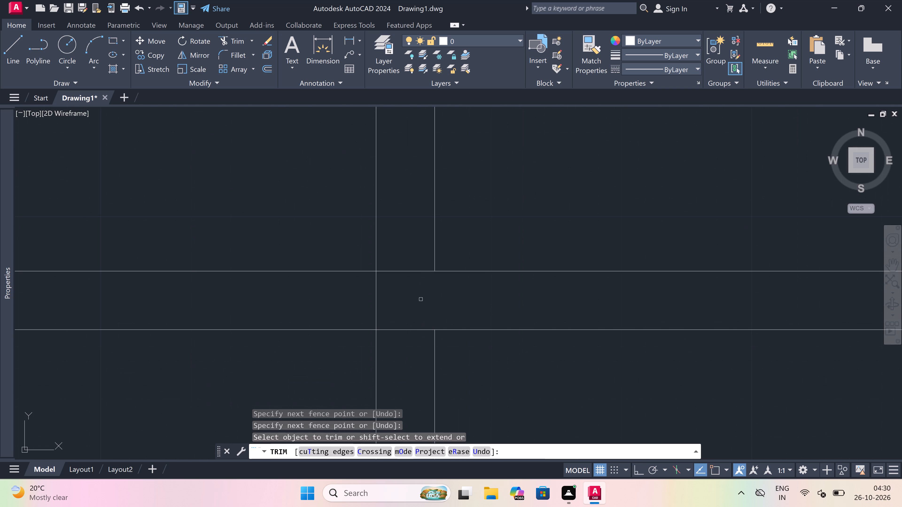
{"action": "left_click", "coordinate": [291, 299]}
{"action": "left_click", "coordinate": [507, 314]}
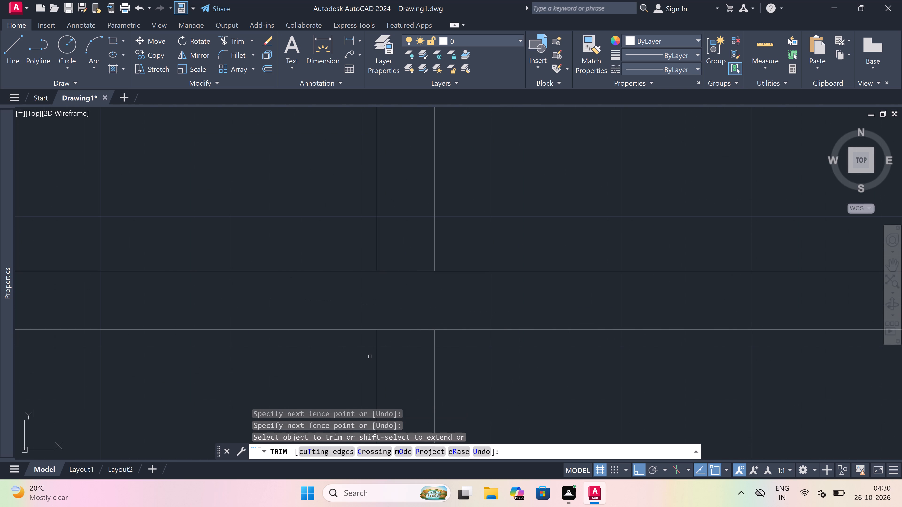
{"action": "left_click_drag", "start_coordinate": [405, 356], "coordinate": [405, 352]}
{"action": "scroll", "coordinate": [410, 243], "scroll_direction": "up", "scroll_amount": 1}
{"action": "left_click", "coordinate": [410, 243]}
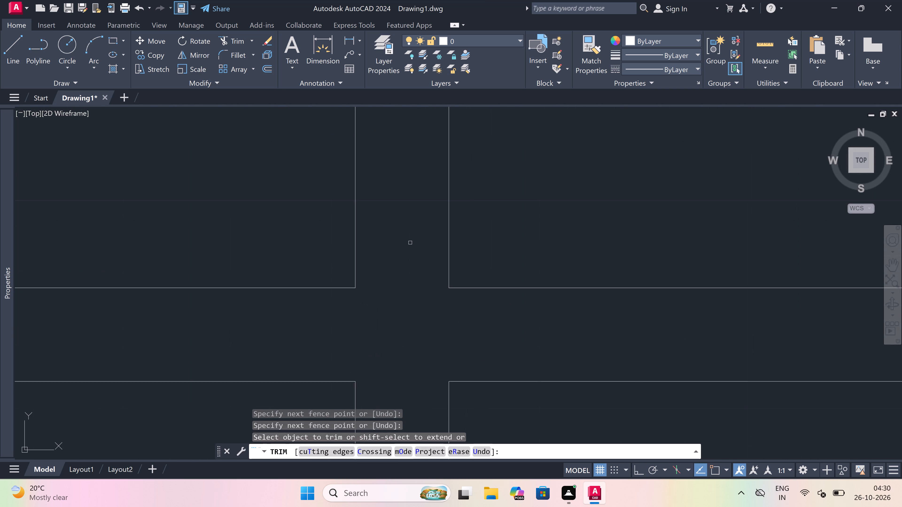
Trim the inner line of the lowest room's outer side wall between the two partition lines.
{"action": "scroll", "coordinate": [410, 242], "scroll_direction": "down", "scroll_amount": 5}
{"action": "scroll", "coordinate": [93, 256], "scroll_direction": "up", "scroll_amount": 2}
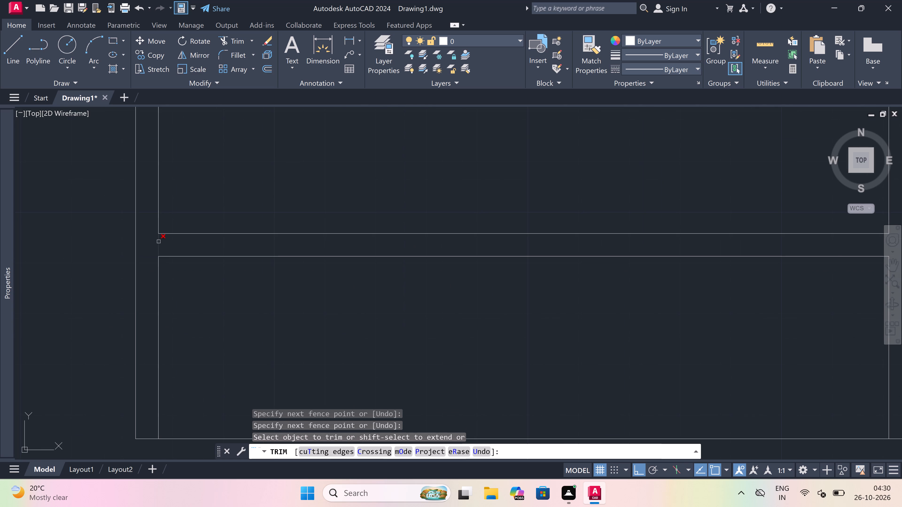
{"action": "left_click", "coordinate": [159, 242]}
{"action": "scroll", "coordinate": [159, 242], "scroll_direction": "down", "scroll_amount": 4}
{"action": "scroll", "coordinate": [229, 219], "scroll_direction": "up", "scroll_amount": 2}
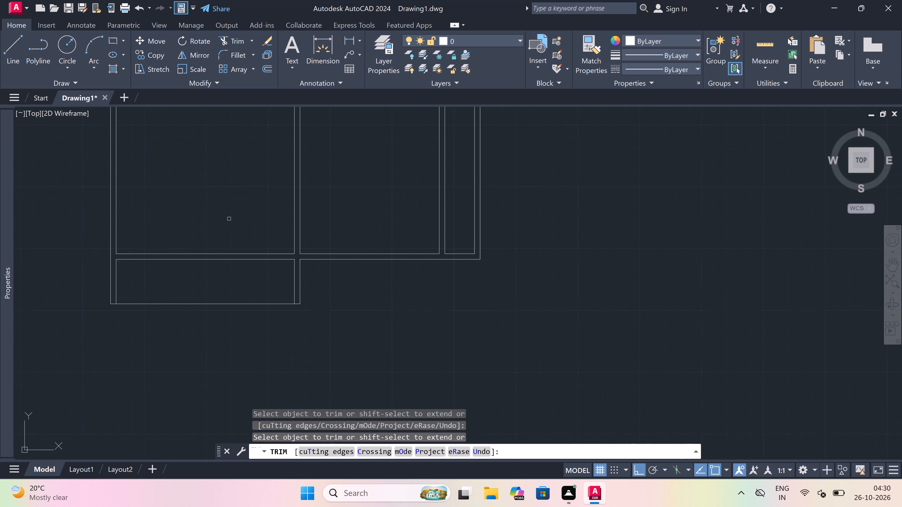
{"action": "key", "text": "Escape"}
Offset the corridor-side wall line of the lowest room 4' toward the long vertical walls.
{"action": "scroll", "coordinate": [370, 234], "scroll_direction": "down", "scroll_amount": 3}
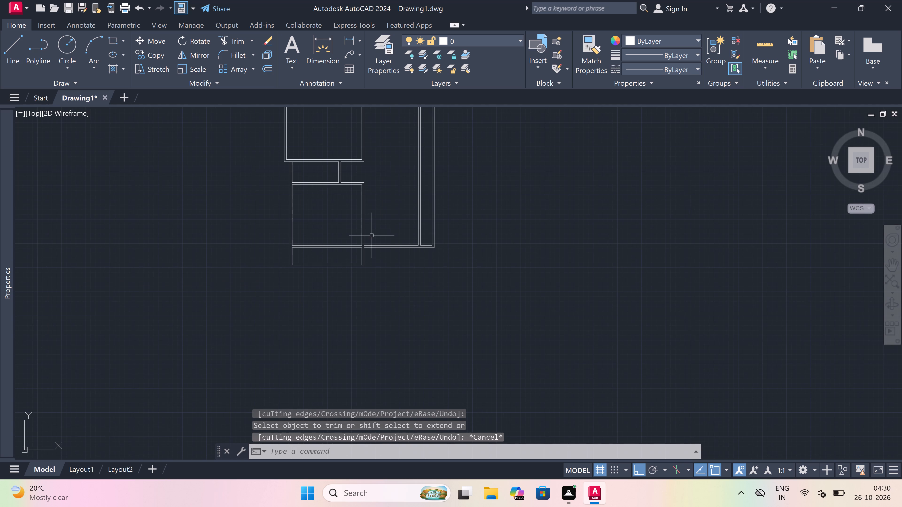
{"action": "scroll", "coordinate": [371, 217], "scroll_direction": "up", "scroll_amount": 3}
{"action": "type", "text": "o"}
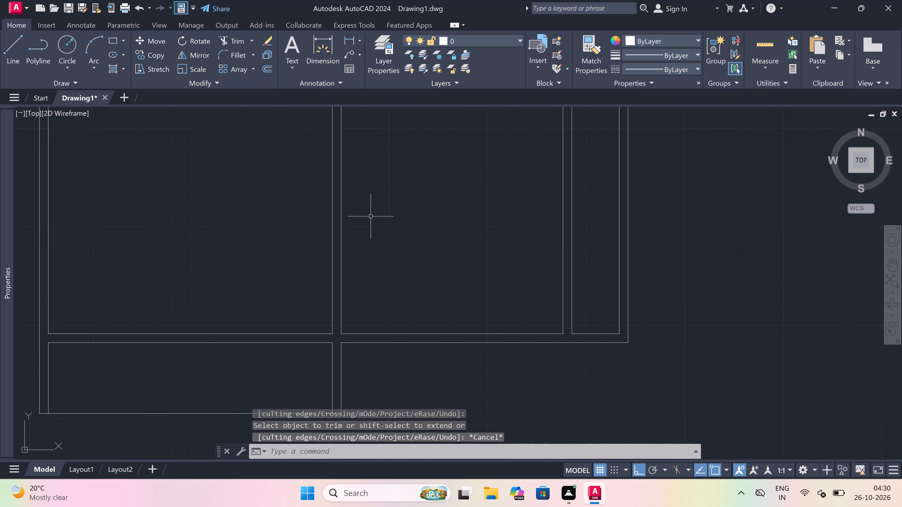
{"action": "key", "text": "space"}
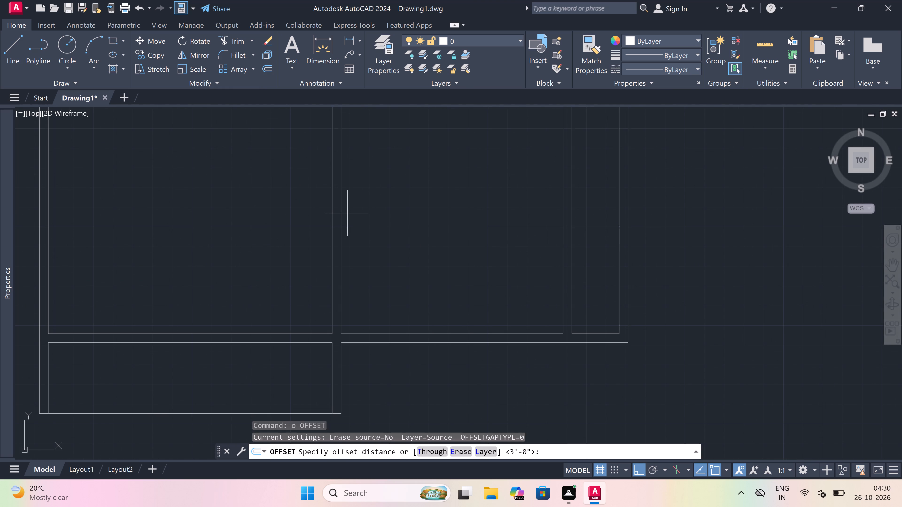
{"action": "left_click_drag", "start_coordinate": [346, 213], "coordinate": [359, 213]}
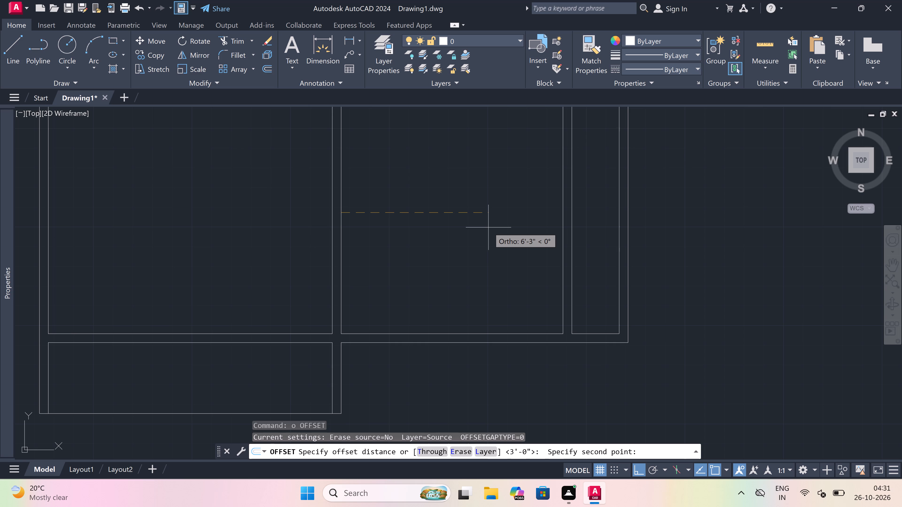
{"action": "type", "text": "4'"}
{"action": "key", "text": "space"}
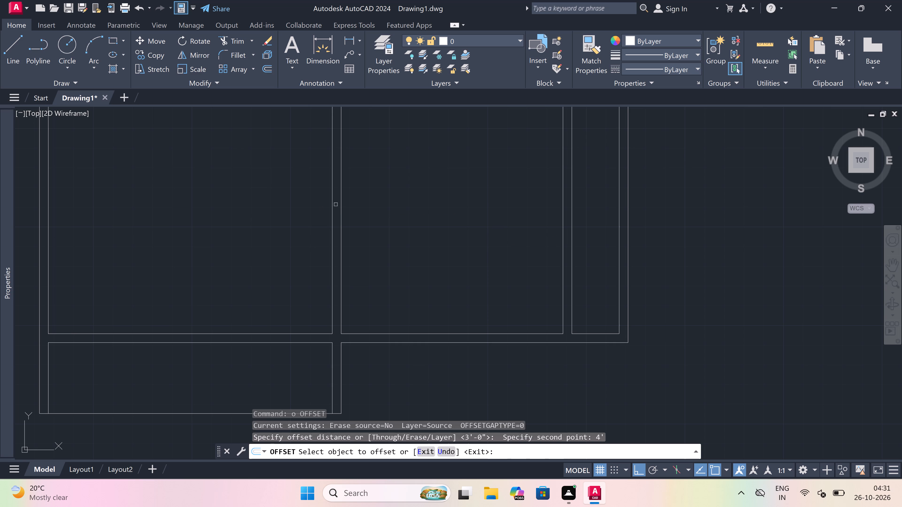
{"action": "left_click_drag", "start_coordinate": [342, 203], "coordinate": [356, 203]}
{"action": "left_click", "coordinate": [401, 200]}
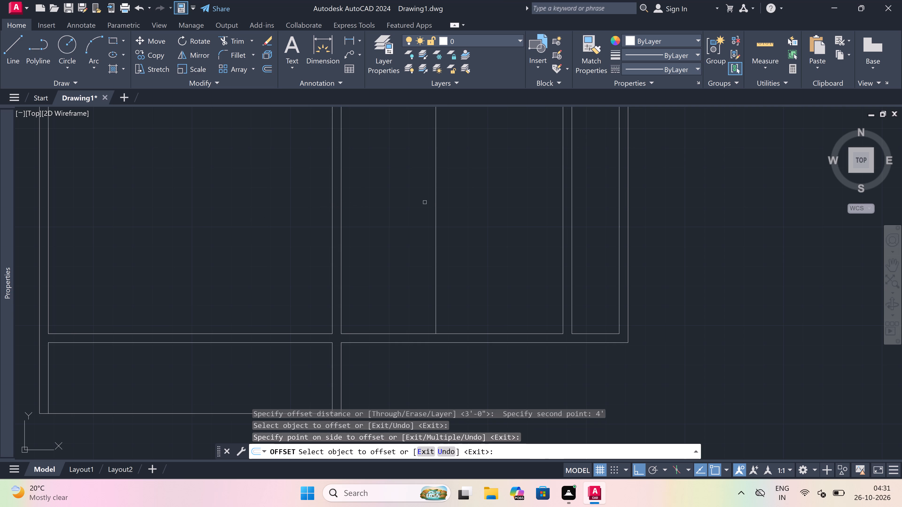
{"action": "key", "text": "Escape"}
Offset the new vertical corridor line 4.5" toward the long vertical walls to give the partition its thickness.
{"action": "key", "text": "space"}
{"action": "left_click_drag", "start_coordinate": [432, 205], "coordinate": [442, 205]}
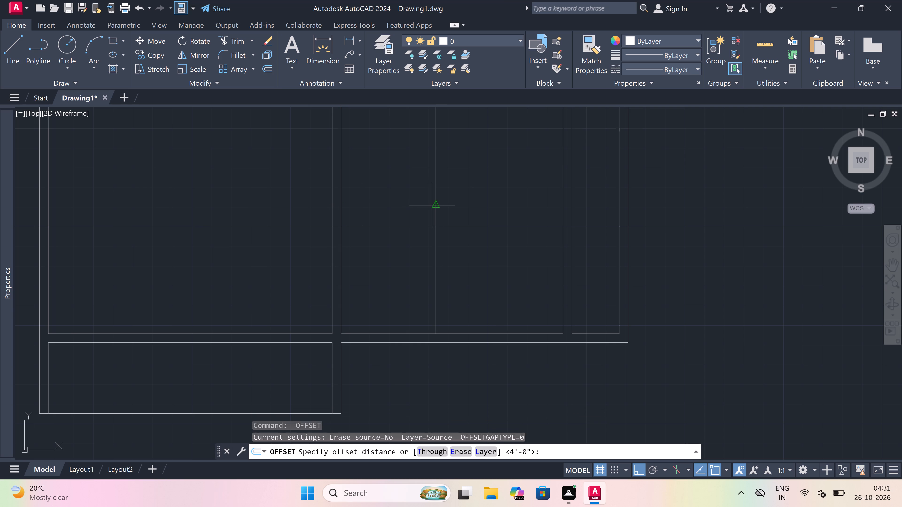
{"action": "type", "text": "4.5\""}
{"action": "key", "text": "space"}
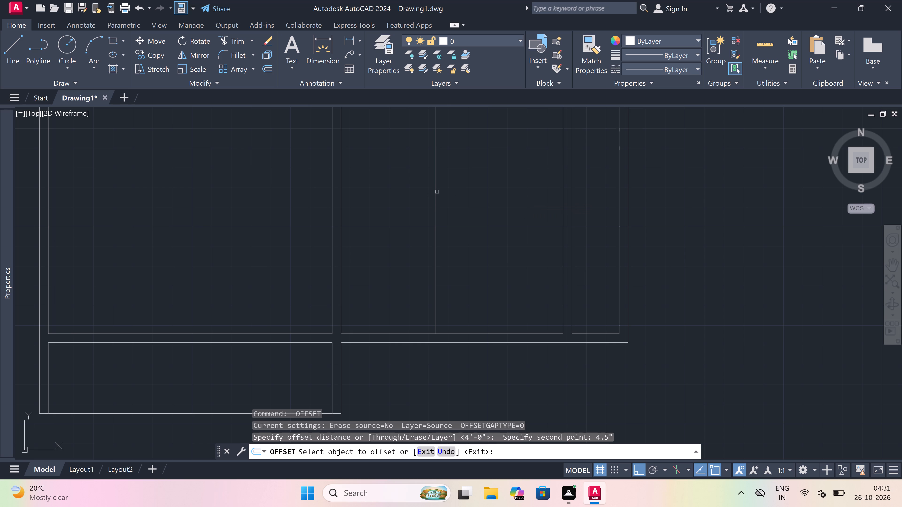
{"action": "left_click_drag", "start_coordinate": [437, 192], "coordinate": [443, 191]}
{"action": "left_click", "coordinate": [464, 191]}
{"action": "scroll", "coordinate": [477, 214], "scroll_direction": "down", "scroll_amount": 5}
{"action": "scroll", "coordinate": [474, 205], "scroll_direction": "up", "scroll_amount": 3}
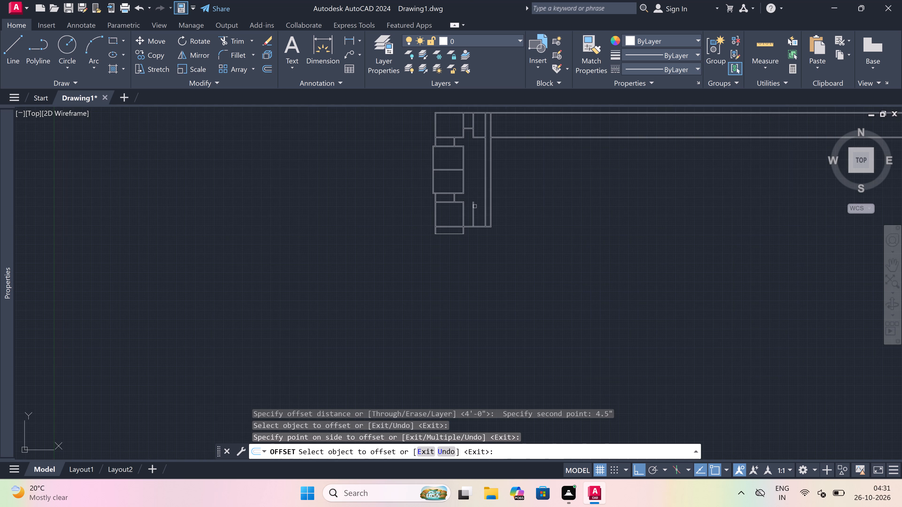
{"action": "key", "text": "Escape"}
Offset the inner line of the bottom corridor wall 10'6" upward, across the new vertical partition.
{"action": "scroll", "coordinate": [462, 221], "scroll_direction": "up", "scroll_amount": 3}
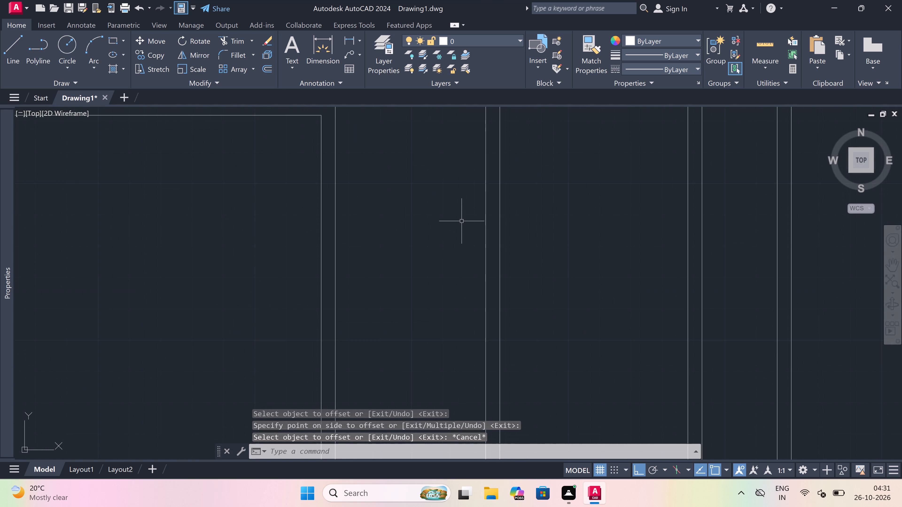
{"action": "scroll", "coordinate": [435, 343], "scroll_direction": "down", "scroll_amount": 2}
{"action": "key", "text": "space"}
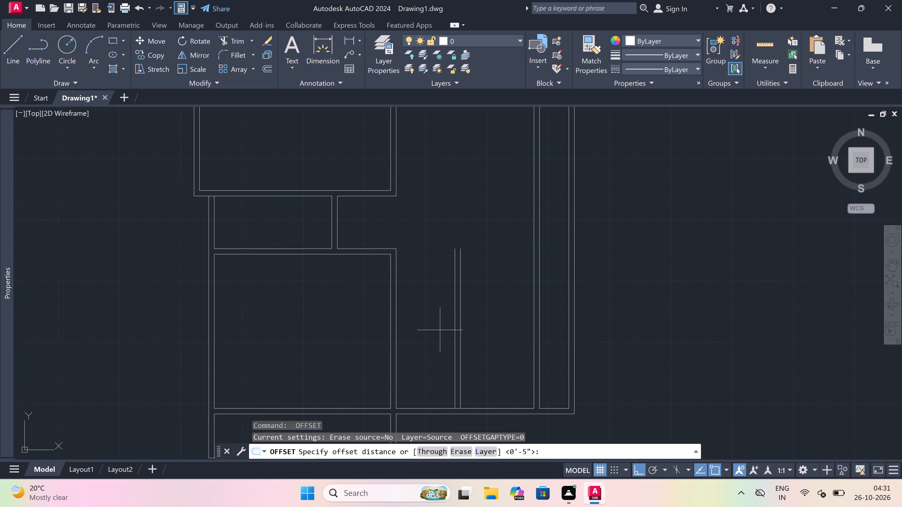
{"action": "scroll", "coordinate": [444, 327], "scroll_direction": "down", "scroll_amount": 2}
{"action": "scroll", "coordinate": [452, 364], "scroll_direction": "up", "scroll_amount": 3}
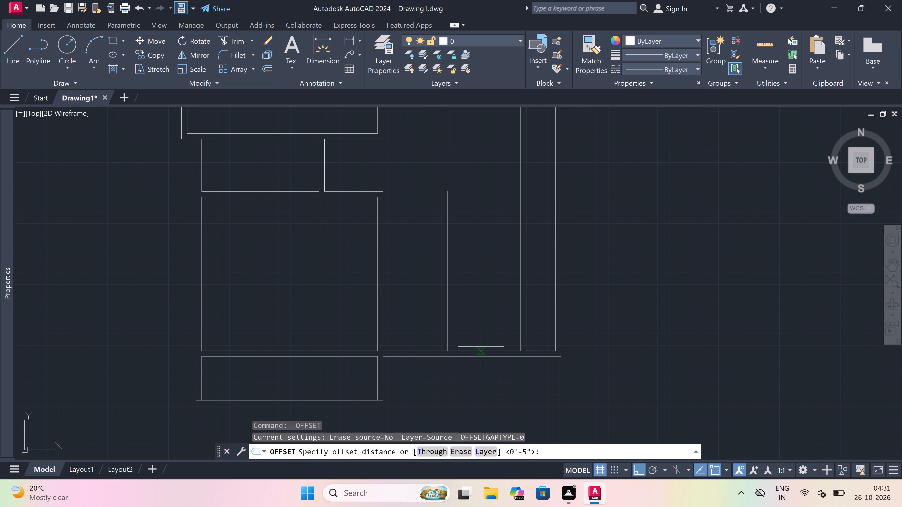
{"action": "left_click_drag", "start_coordinate": [481, 347], "coordinate": [481, 336]}
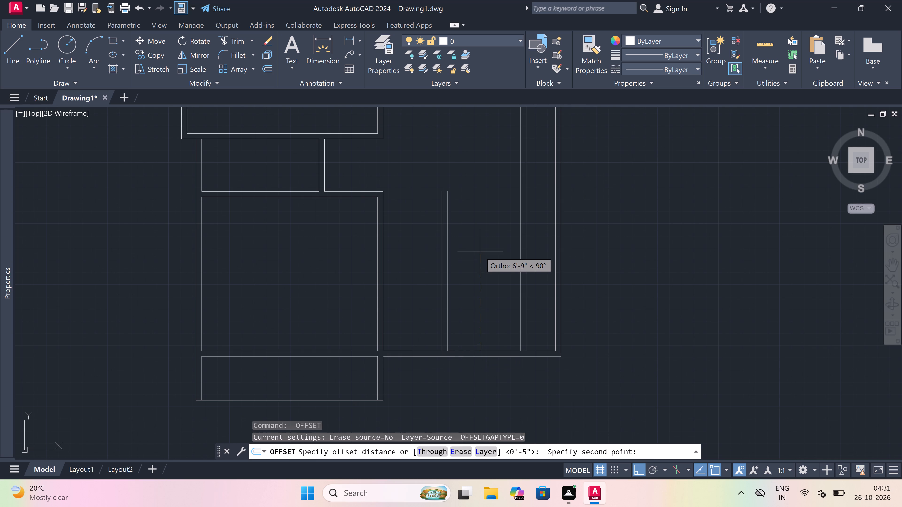
{"action": "type", "text": "10'6\""}
{"action": "key", "text": "space"}
{"action": "left_click_drag", "start_coordinate": [416, 350], "coordinate": [416, 350]}
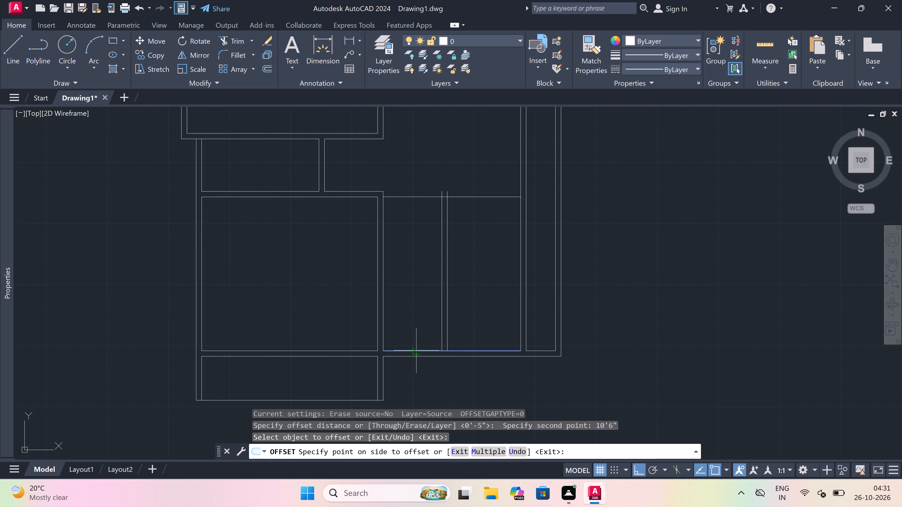
{"action": "left_click_drag", "start_coordinate": [416, 350], "coordinate": [417, 325]}
{"action": "left_click_drag", "start_coordinate": [412, 296], "coordinate": [412, 294]}
{"action": "key", "text": "Escape"}
Offset the new horizontal corridor line 4.5" upward to form the wall level with the lowest room's top wall.
{"action": "key", "text": "space"}
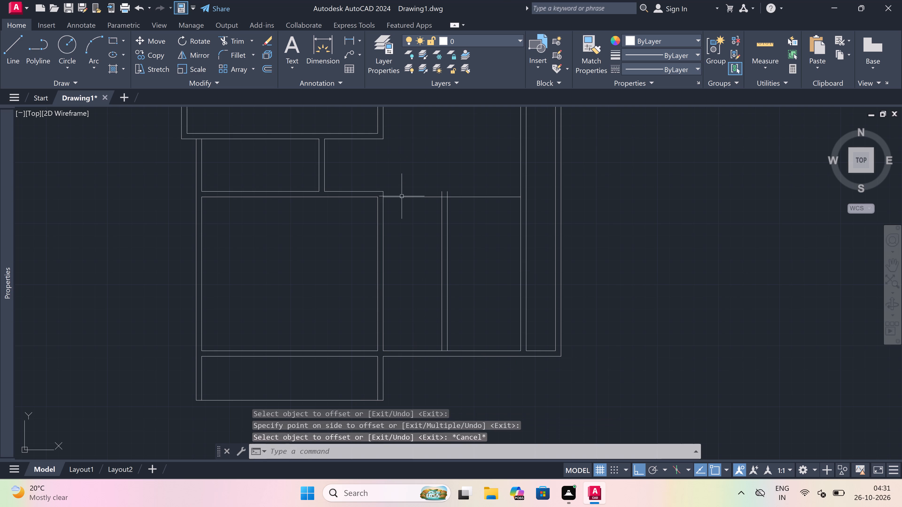
{"action": "left_click_drag", "start_coordinate": [402, 196], "coordinate": [402, 191]}
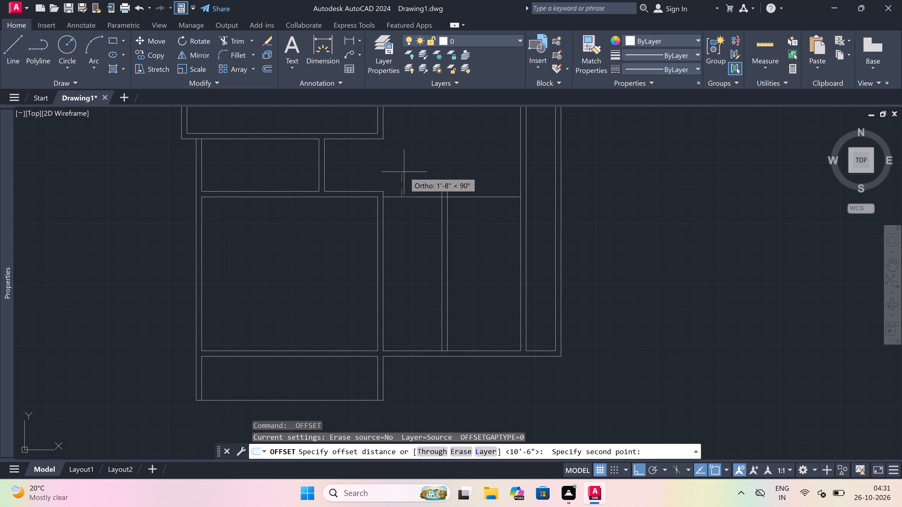
{"action": "type", "text": "4.5\""}
{"action": "key", "text": "space"}
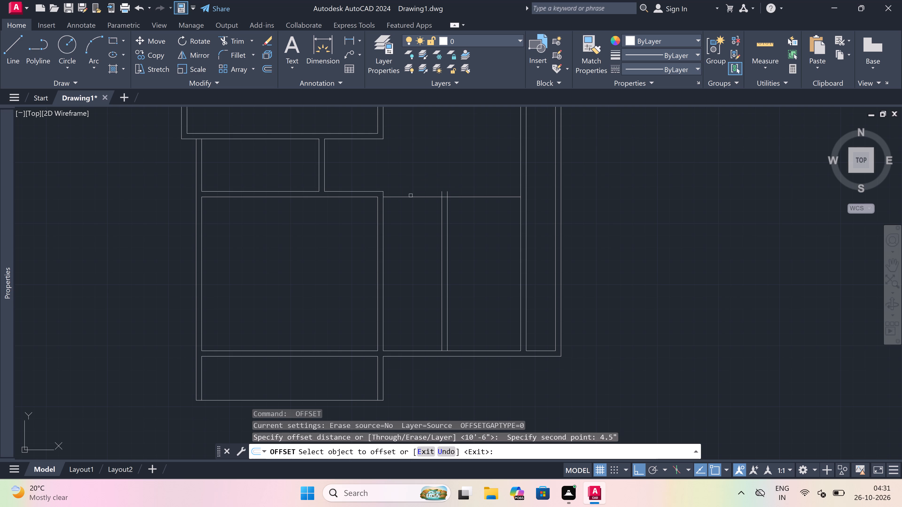
{"action": "left_click_drag", "start_coordinate": [412, 195], "coordinate": [412, 192]}
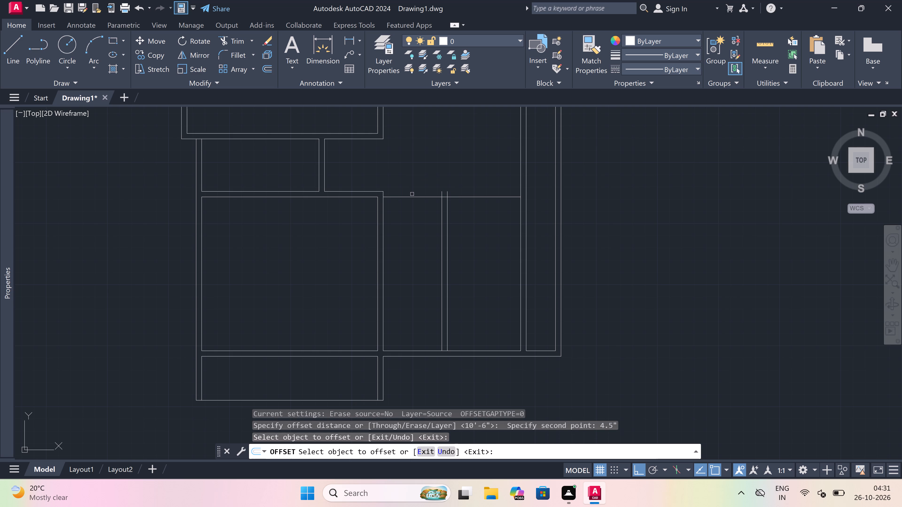
{"action": "left_click", "coordinate": [413, 197]}
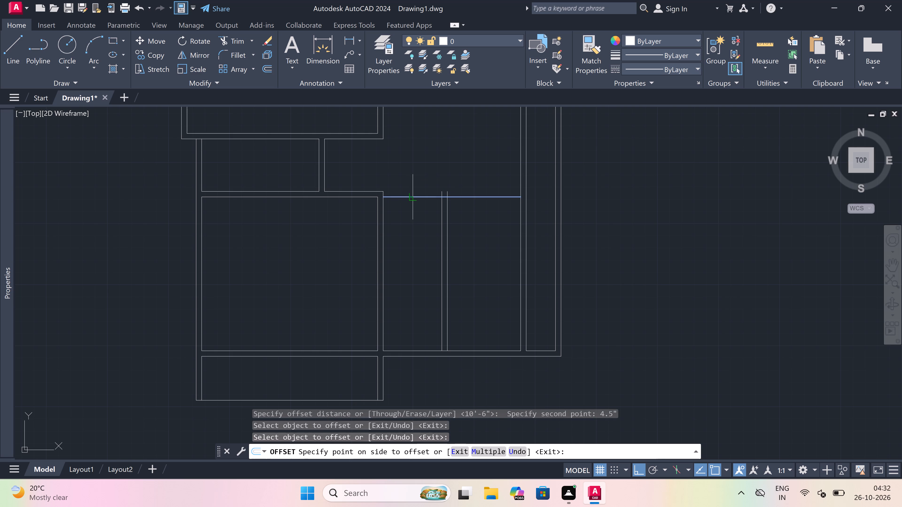
{"action": "left_click", "coordinate": [413, 187]}
{"action": "key", "text": "Escape"}
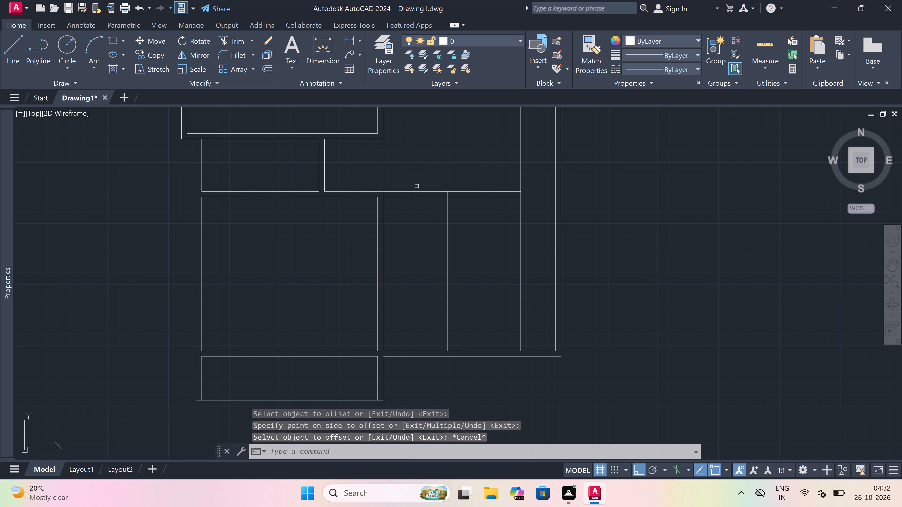
Offset the inner line of the bottom corridor wall 6'6" upward, across the vertical partition.
{"action": "key", "text": "space"}
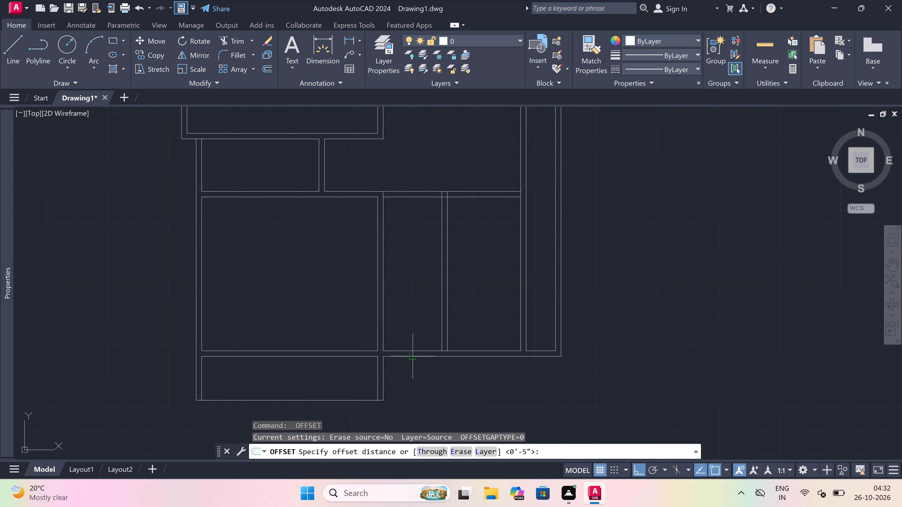
{"action": "left_click_drag", "start_coordinate": [412, 348], "coordinate": [411, 331]}
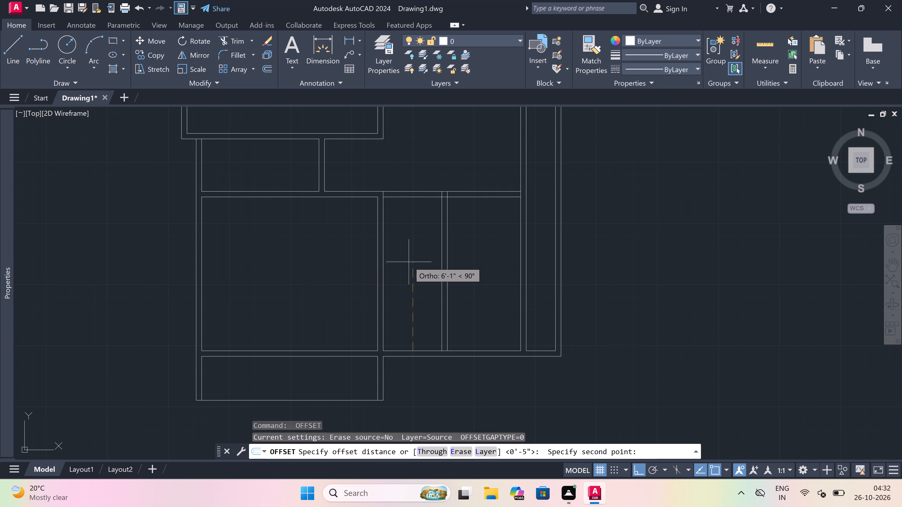
{"action": "type", "text": "6'6\""}
{"action": "key", "text": "space"}
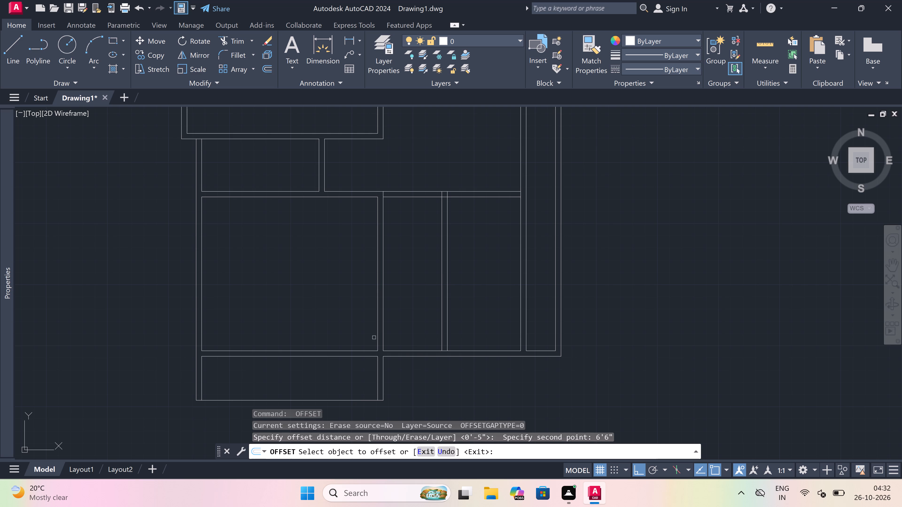
{"action": "left_click_drag", "start_coordinate": [415, 350], "coordinate": [415, 339]}
{"action": "left_click", "coordinate": [419, 282]}
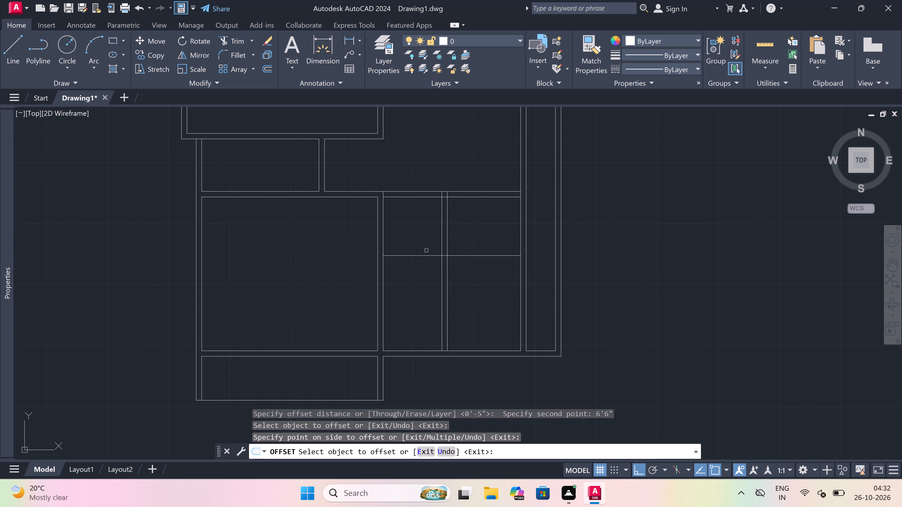
{"action": "key", "text": "Escape"}
Offset the new horizontal cross line 4.5" upward to give the cross wall its thickness.
{"action": "key", "text": "space"}
{"action": "left_click_drag", "start_coordinate": [417, 255], "coordinate": [416, 242]}
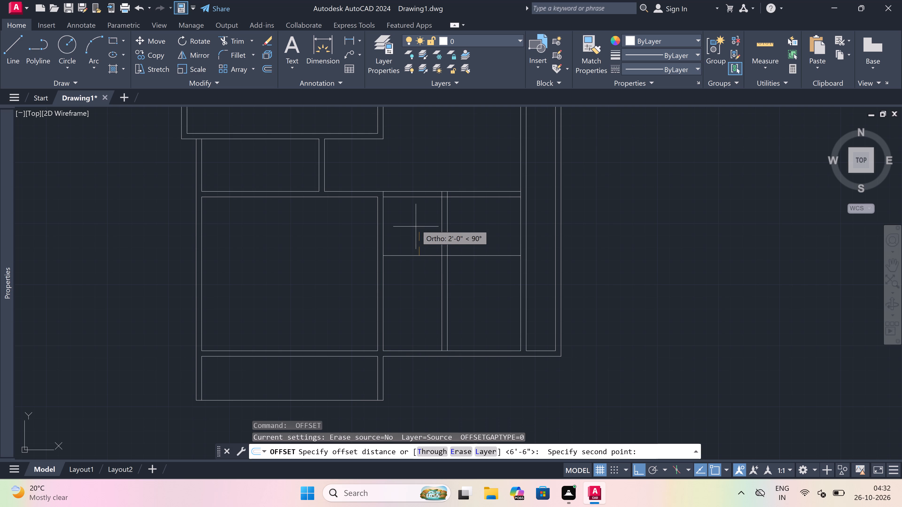
{"action": "type", "text": "4.5\""}
{"action": "key", "text": "space"}
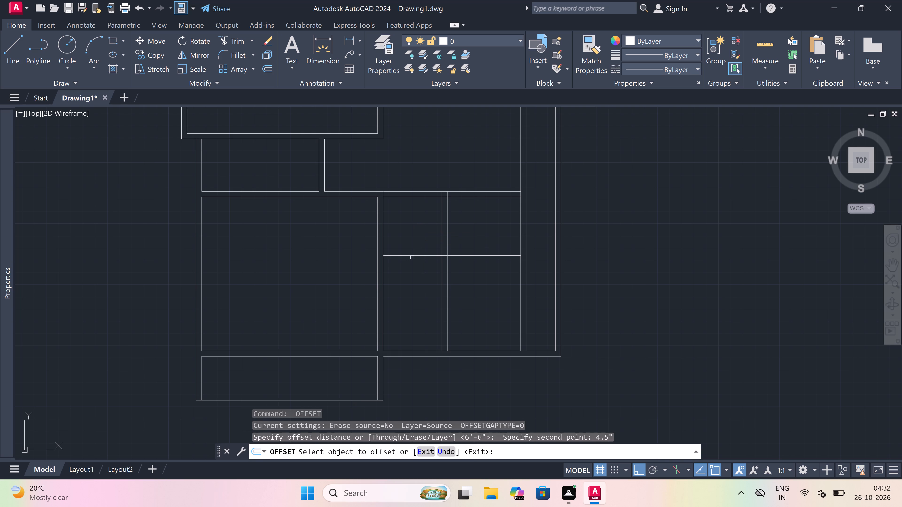
{"action": "left_click_drag", "start_coordinate": [412, 255], "coordinate": [412, 242]}
{"action": "left_click", "coordinate": [412, 230]}
{"action": "key", "text": "Escape"}
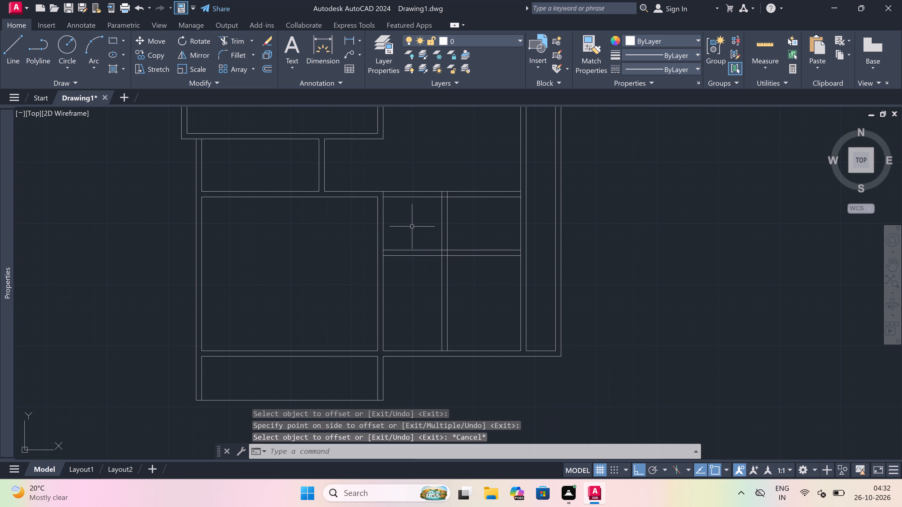
Trim the upper horizontal wall between the lowest room and the partition, and the new cross wall between the partition and the long vertical walls.
{"action": "key", "text": "t"}
{"action": "type", "text": "r"}
{"action": "key", "text": "space"}
{"action": "left_click", "coordinate": [411, 220]}
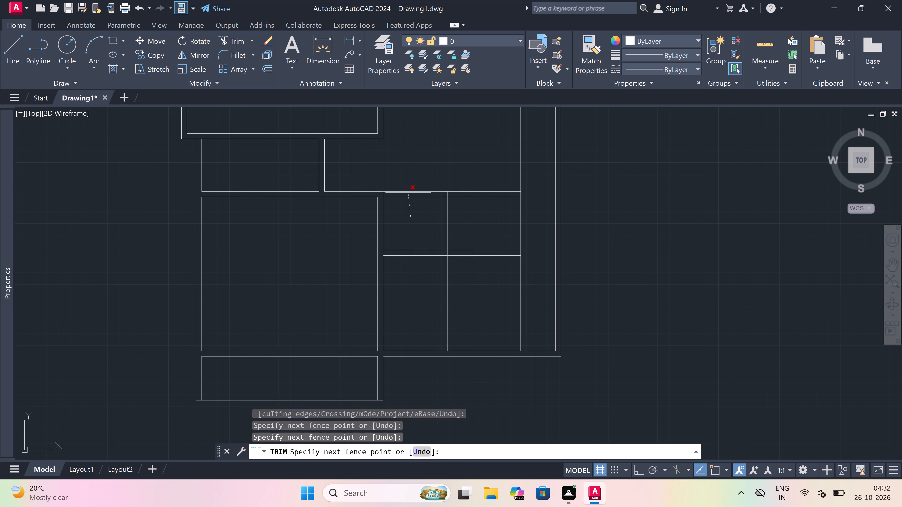
{"action": "left_click", "coordinate": [407, 176]}
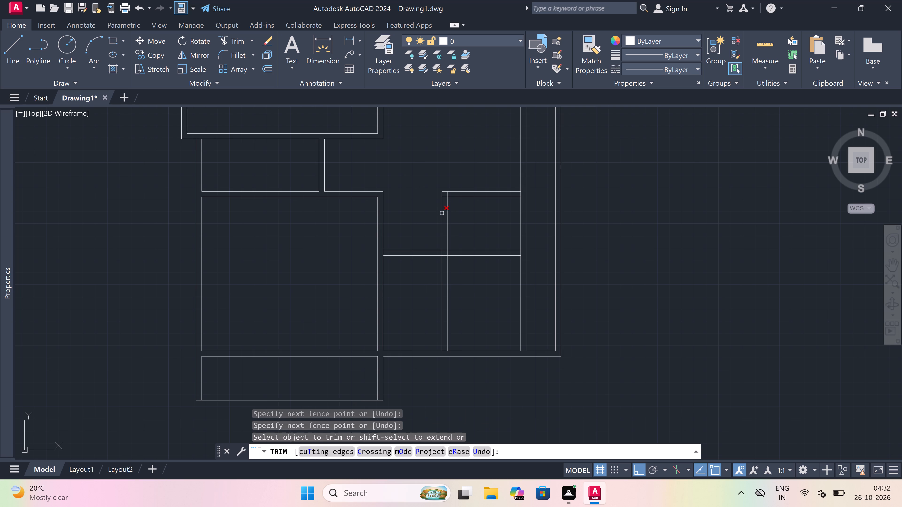
{"action": "left_click", "coordinate": [469, 235]}
{"action": "left_click", "coordinate": [472, 282]}
Trim the overlapping lines where the short cross wall meets the vertical partition and the lowest room's wall, opening both junctions.
{"action": "scroll", "coordinate": [436, 254], "scroll_direction": "up", "scroll_amount": 3}
{"action": "scroll", "coordinate": [462, 249], "scroll_direction": "up", "scroll_amount": 1}
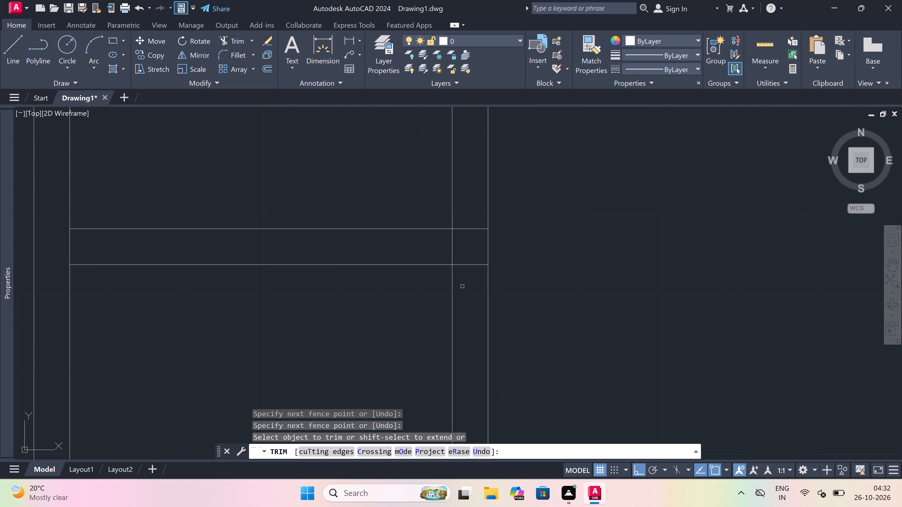
{"action": "left_click_drag", "start_coordinate": [467, 278], "coordinate": [467, 270]}
{"action": "left_click", "coordinate": [467, 217]}
{"action": "left_click_drag", "start_coordinate": [456, 246], "coordinate": [453, 246]}
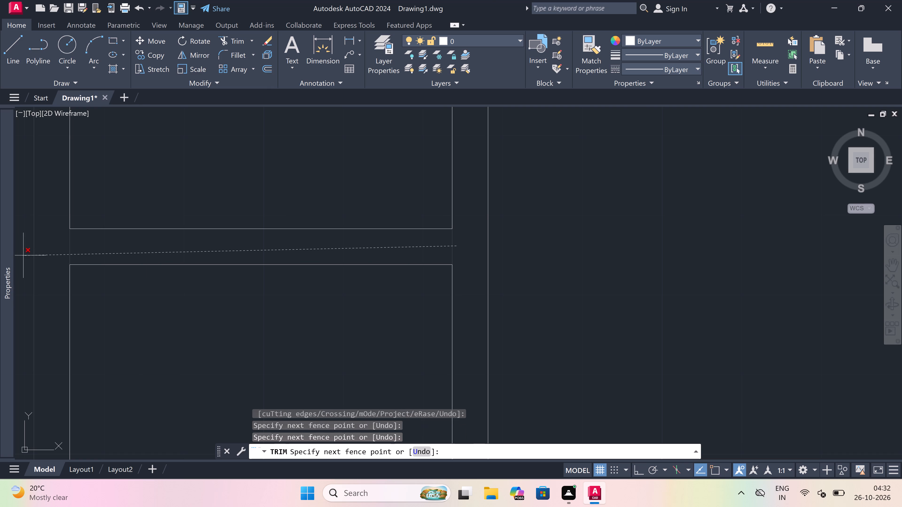
{"action": "left_click", "coordinate": [59, 244]}
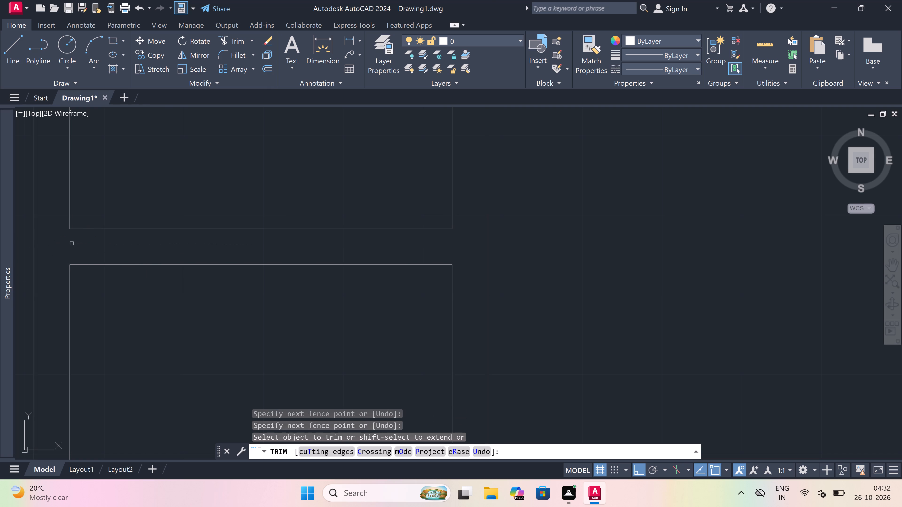
Trim the stubs at the partition's top corner and the line crossing the horizontal wall's junction with the long vertical wall.
{"action": "scroll", "coordinate": [325, 236], "scroll_direction": "down", "scroll_amount": 4}
{"action": "scroll", "coordinate": [359, 135], "scroll_direction": "up", "scroll_amount": 2}
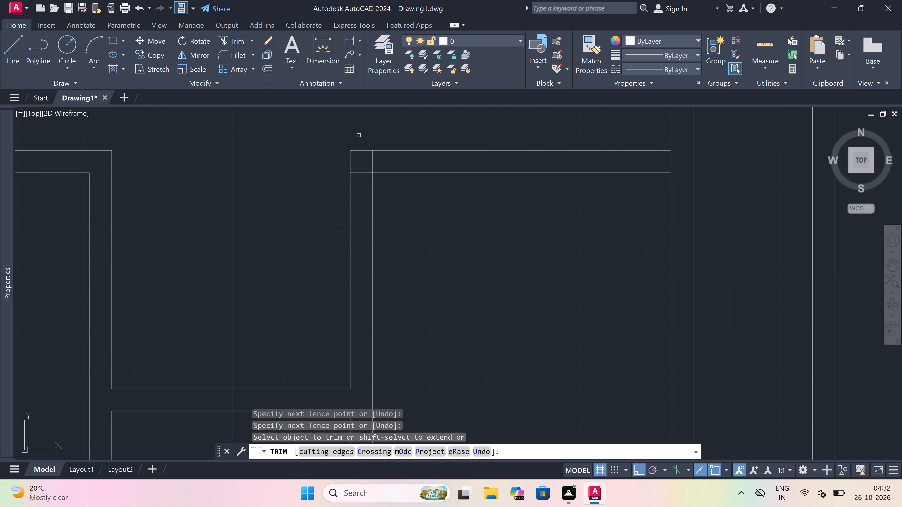
{"action": "scroll", "coordinate": [367, 169], "scroll_direction": "up", "scroll_amount": 1}
{"action": "left_click", "coordinate": [367, 168]}
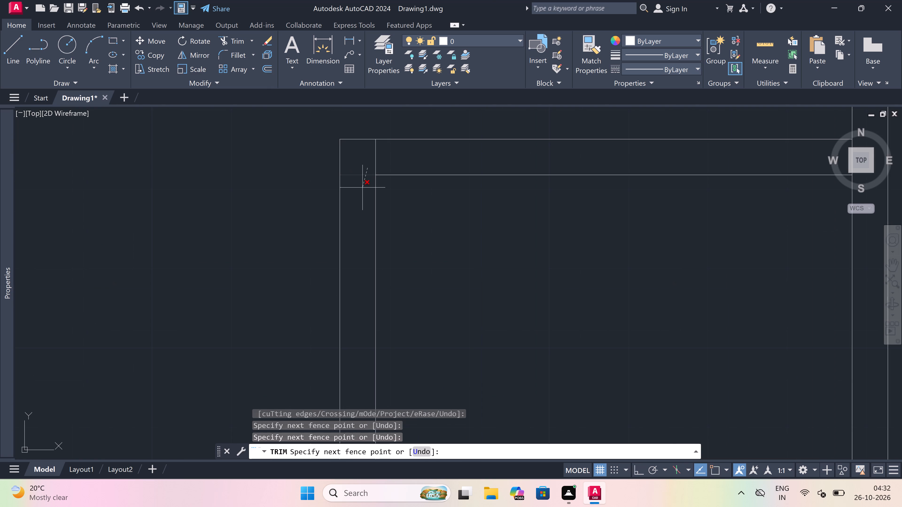
{"action": "left_click", "coordinate": [362, 188]}
{"action": "left_click", "coordinate": [369, 157]}
{"action": "scroll", "coordinate": [448, 153], "scroll_direction": "down", "scroll_amount": 4}
{"action": "scroll", "coordinate": [510, 150], "scroll_direction": "up", "scroll_amount": 2}
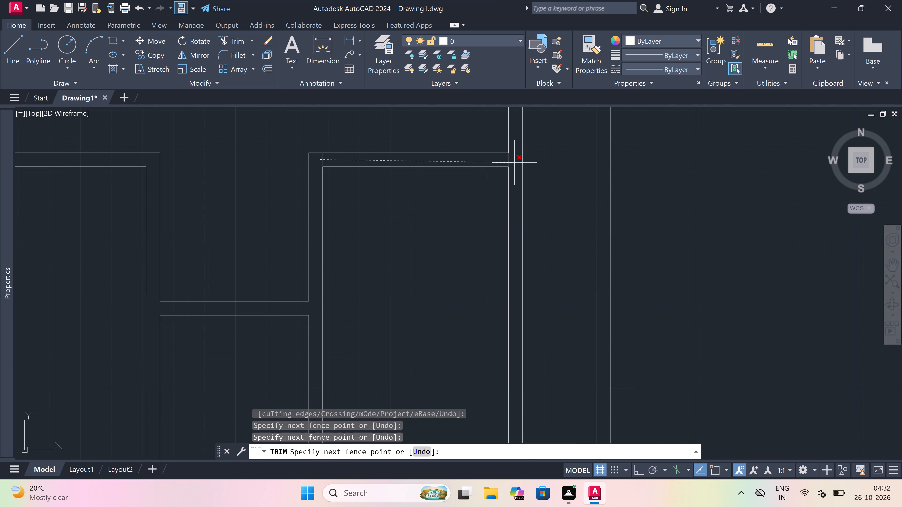
{"action": "left_click", "coordinate": [514, 163]}
Trim the bottom corridor wall's inner line between the two partition lines to open the junction at the partition's foot.
{"action": "scroll", "coordinate": [514, 161], "scroll_direction": "down", "scroll_amount": 5}
{"action": "scroll", "coordinate": [498, 190], "scroll_direction": "up", "scroll_amount": 3}
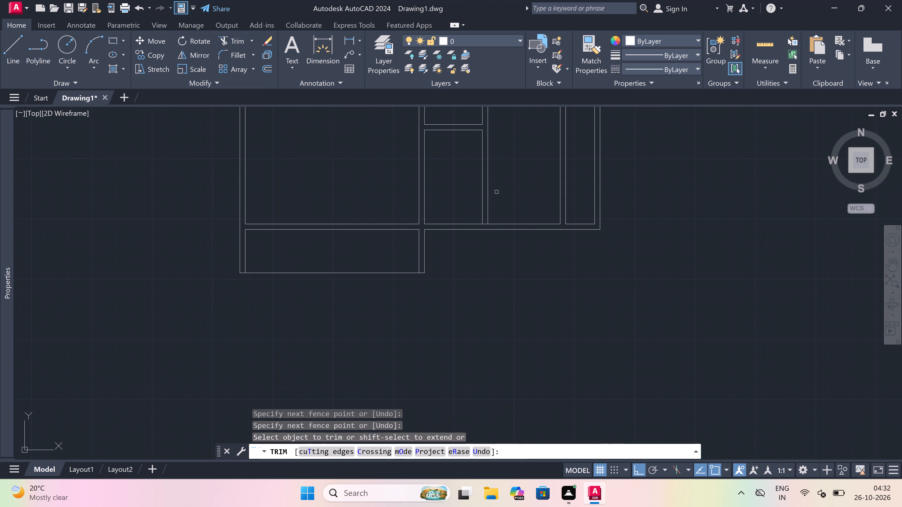
{"action": "scroll", "coordinate": [487, 229], "scroll_direction": "up", "scroll_amount": 3}
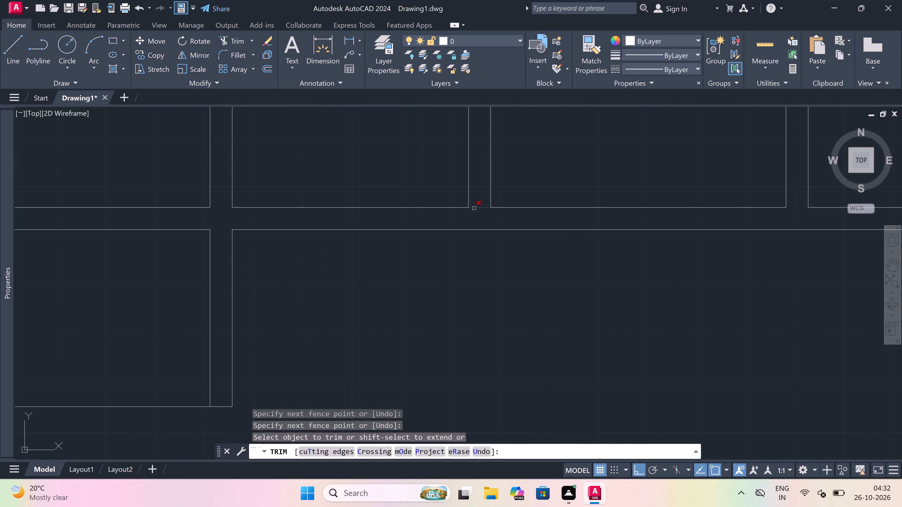
{"action": "left_click", "coordinate": [474, 208]}
{"action": "scroll", "coordinate": [414, 239], "scroll_direction": "down", "scroll_amount": 4}
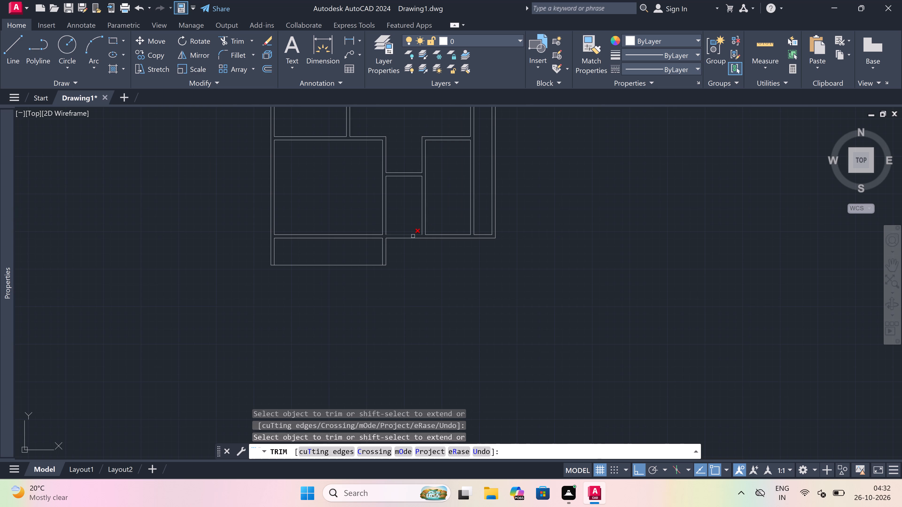
{"action": "key", "text": "Escape"}
Extend both lines of the horizontal wall dividing the two middle rooms across the corridor to the long vertical wall.
{"action": "scroll", "coordinate": [413, 233], "scroll_direction": "down", "scroll_amount": 4}
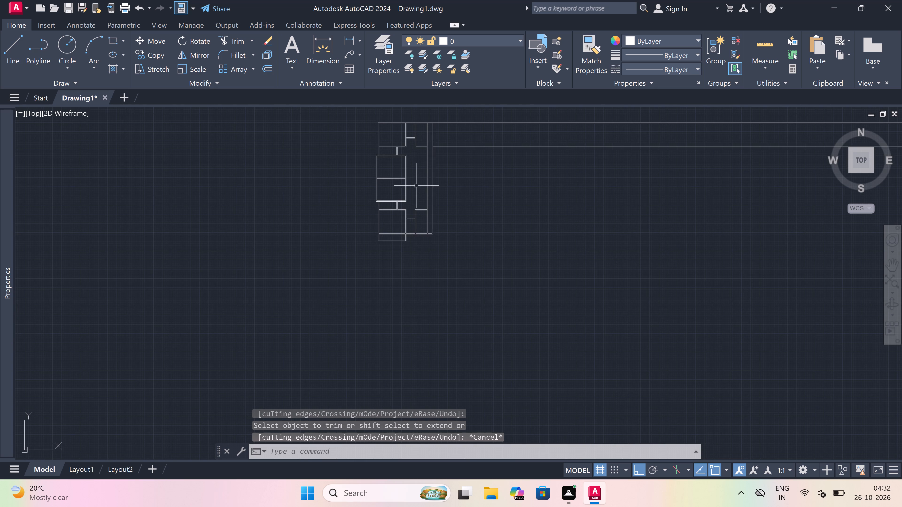
{"action": "scroll", "coordinate": [417, 154], "scroll_direction": "up", "scroll_amount": 2}
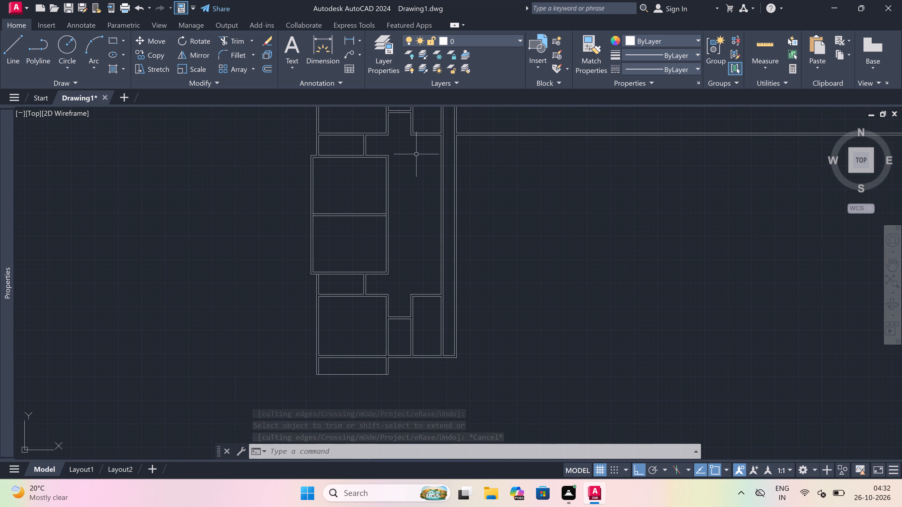
{"action": "scroll", "coordinate": [408, 192], "scroll_direction": "up", "scroll_amount": 1}
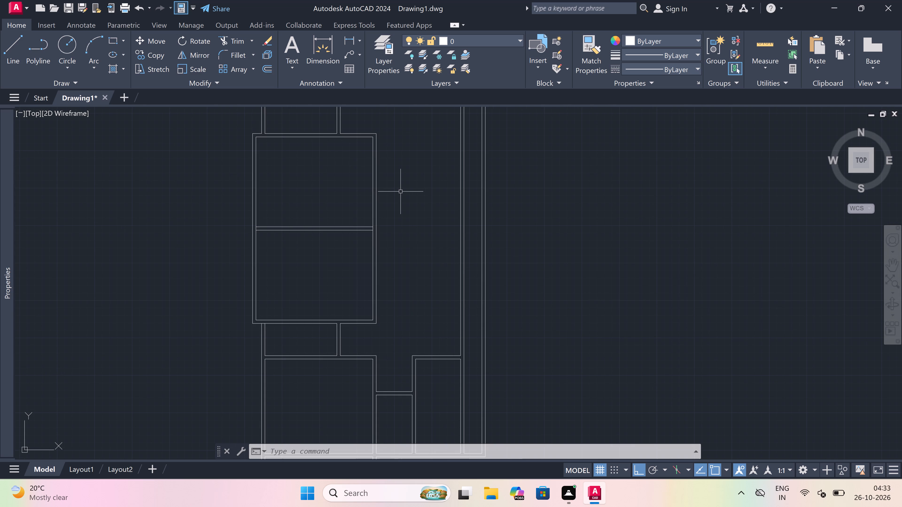
{"action": "key", "text": "e"}
{"action": "key", "text": "x"}
{"action": "key", "text": "space"}
{"action": "left_click", "coordinate": [363, 212]}
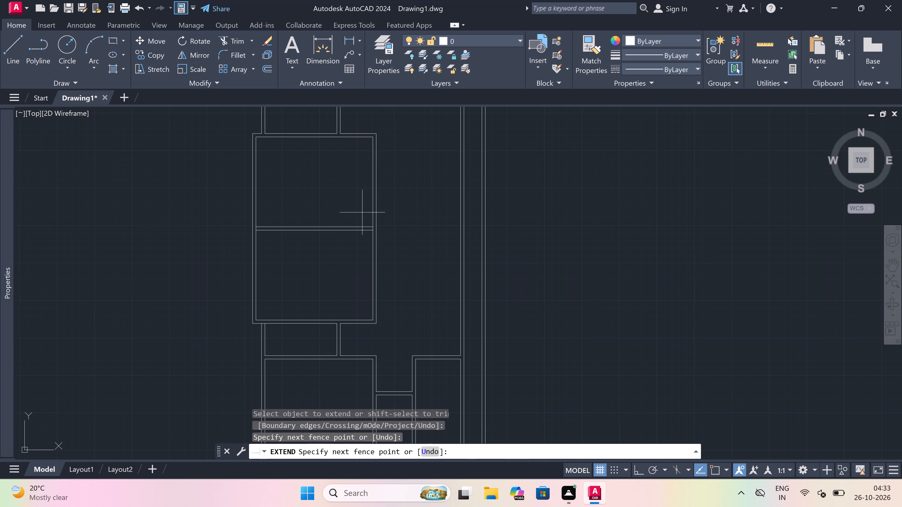
{"action": "left_click_drag", "start_coordinate": [356, 269], "coordinate": [356, 267]}
{"action": "left_click", "coordinate": [355, 213]}
{"action": "left_click", "coordinate": [339, 279]}
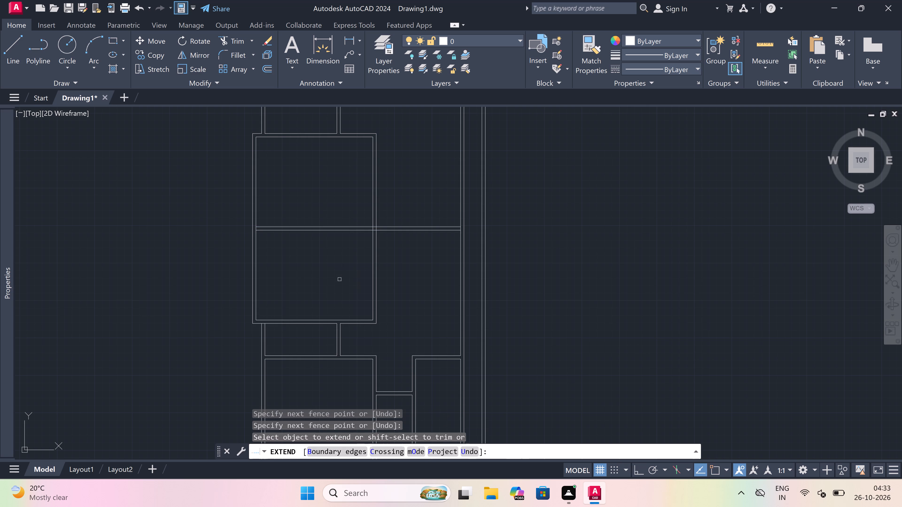
{"action": "key", "text": "Escape"}
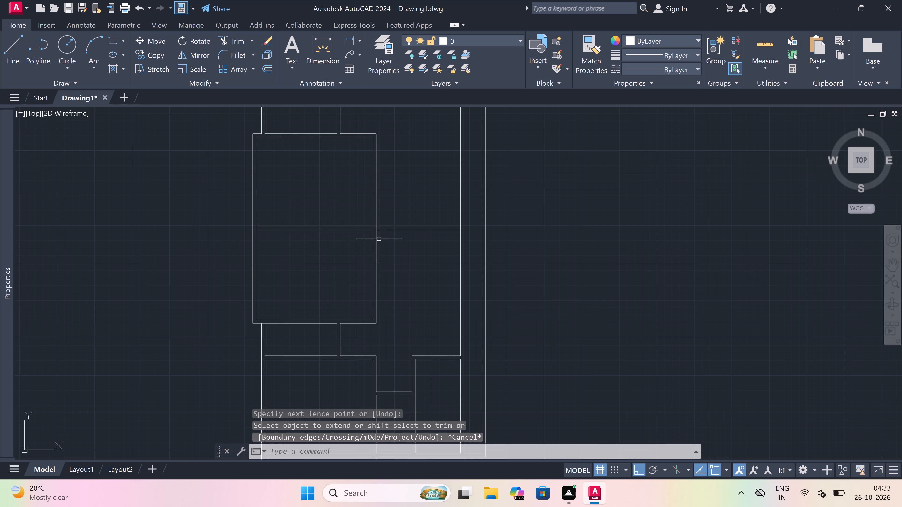
Trim the crossing lines where the extended dividing wall intersects the middle rooms' corridor-side wall, leaving an open four-way junction.
{"action": "type", "text": "tr"}
{"action": "key", "text": "space"}
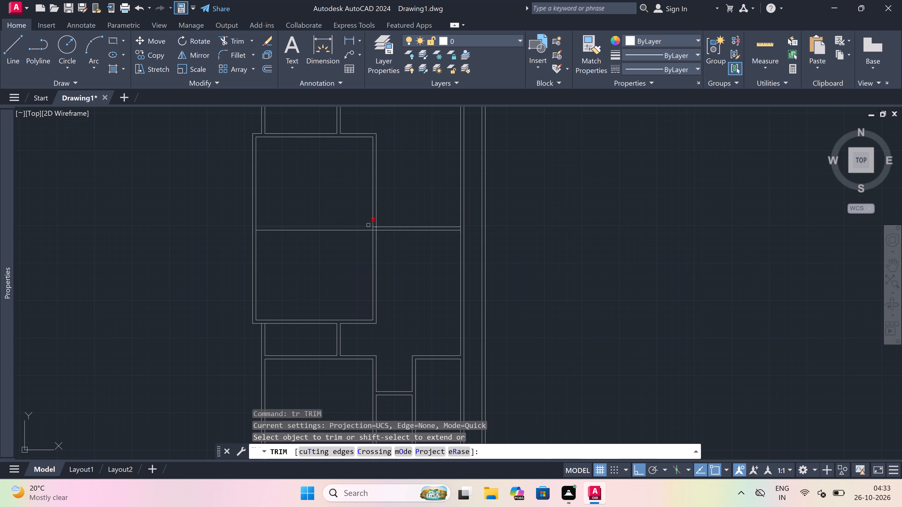
{"action": "scroll", "coordinate": [369, 224], "scroll_direction": "up", "scroll_amount": 3}
{"action": "scroll", "coordinate": [390, 233], "scroll_direction": "up", "scroll_amount": 2}
{"action": "left_click", "coordinate": [389, 227]}
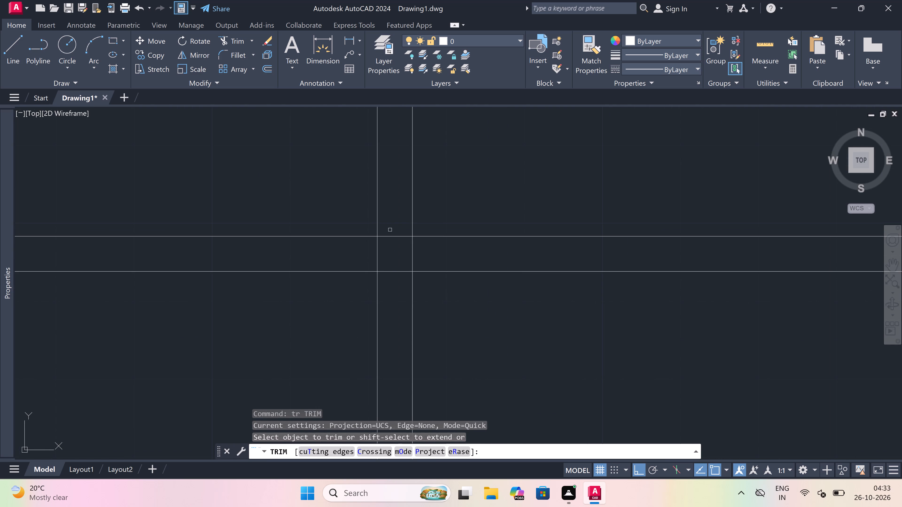
{"action": "left_click_drag", "start_coordinate": [390, 294], "coordinate": [389, 292]}
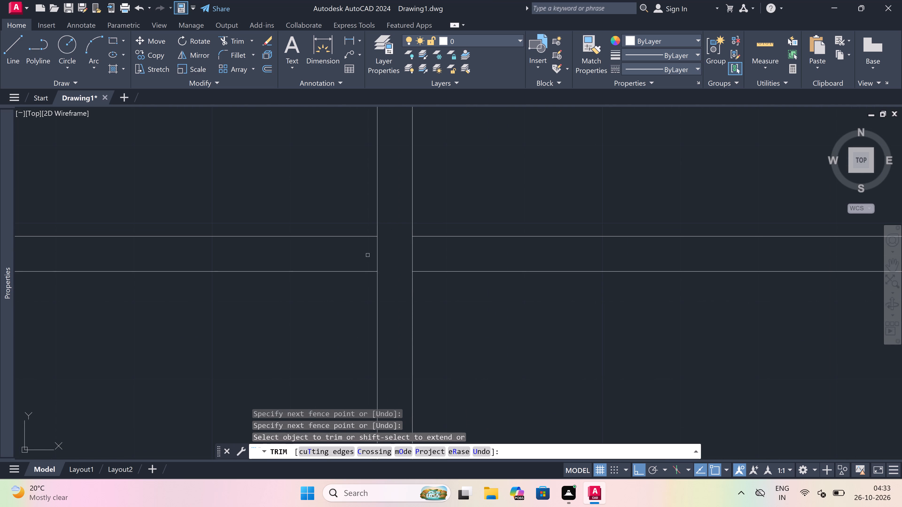
{"action": "left_click_drag", "start_coordinate": [366, 255], "coordinate": [369, 253]}
{"action": "left_click", "coordinate": [510, 250]}
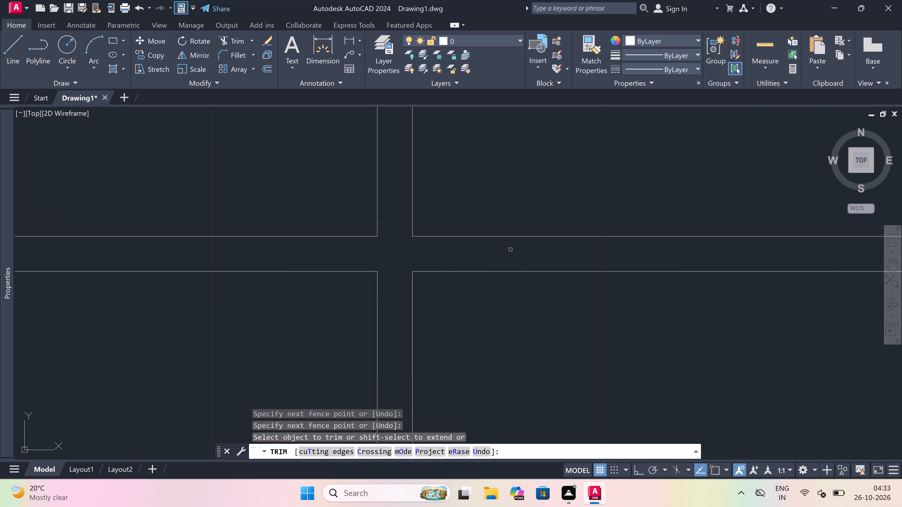
{"action": "scroll", "coordinate": [402, 249], "scroll_direction": "down", "scroll_amount": 4}
{"action": "key", "text": "Escape"}
{"action": "scroll", "coordinate": [401, 248], "scroll_direction": "down", "scroll_amount": 3}
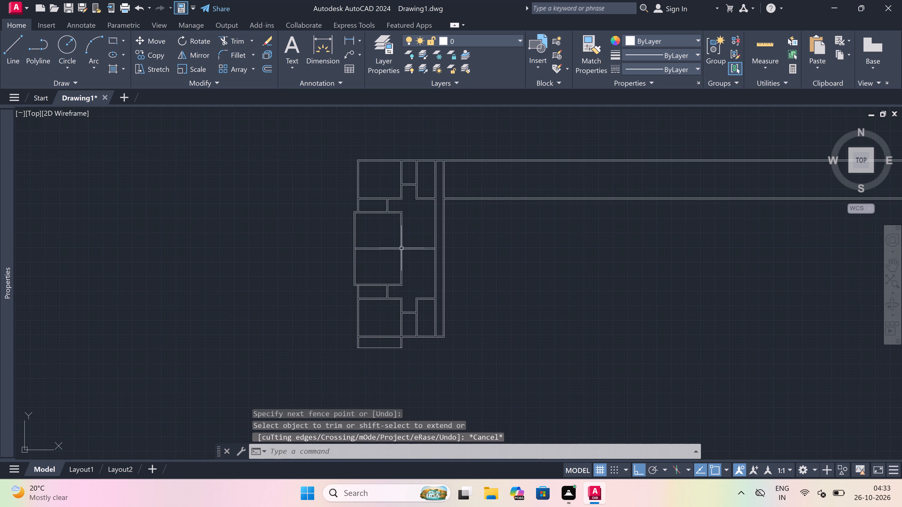
{"action": "scroll", "coordinate": [443, 167], "scroll_direction": "up", "scroll_amount": 3}
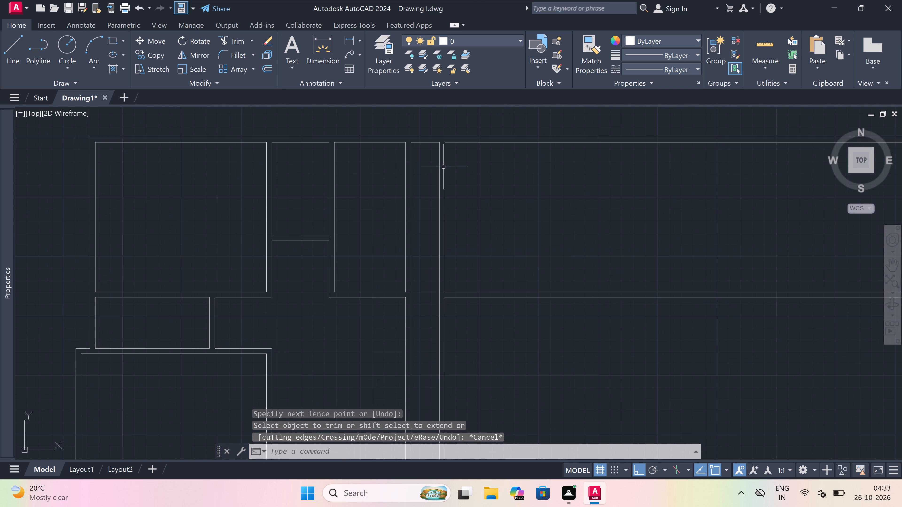
Offset the corridor's east wall line 12' eastward across the large top room.
{"action": "scroll", "coordinate": [443, 167], "scroll_direction": "down", "scroll_amount": 3}
{"action": "scroll", "coordinate": [465, 168], "scroll_direction": "up", "scroll_amount": 2}
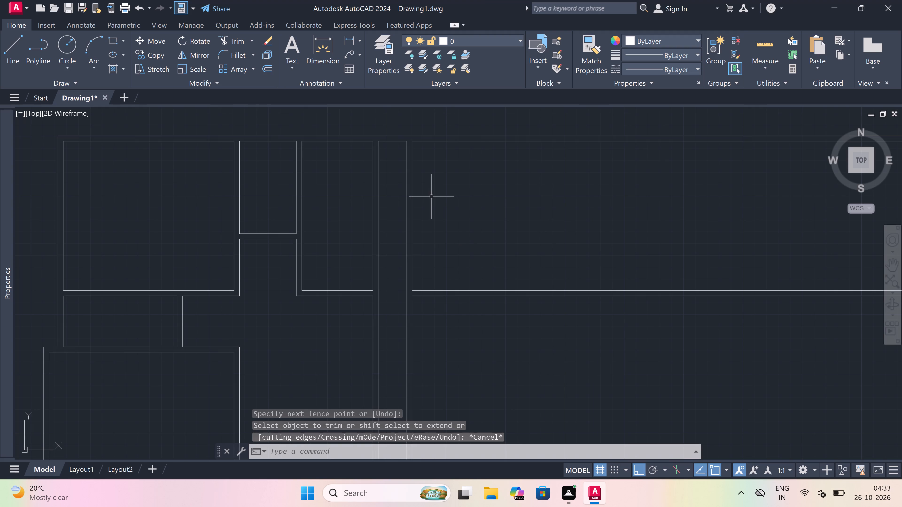
{"action": "key", "text": "o"}
{"action": "key", "text": "space"}
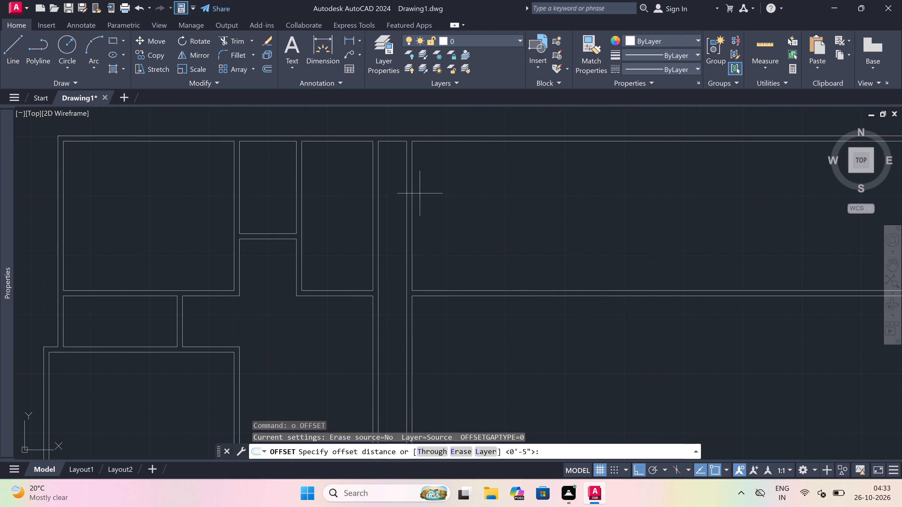
{"action": "left_click_drag", "start_coordinate": [415, 194], "coordinate": [451, 192]}
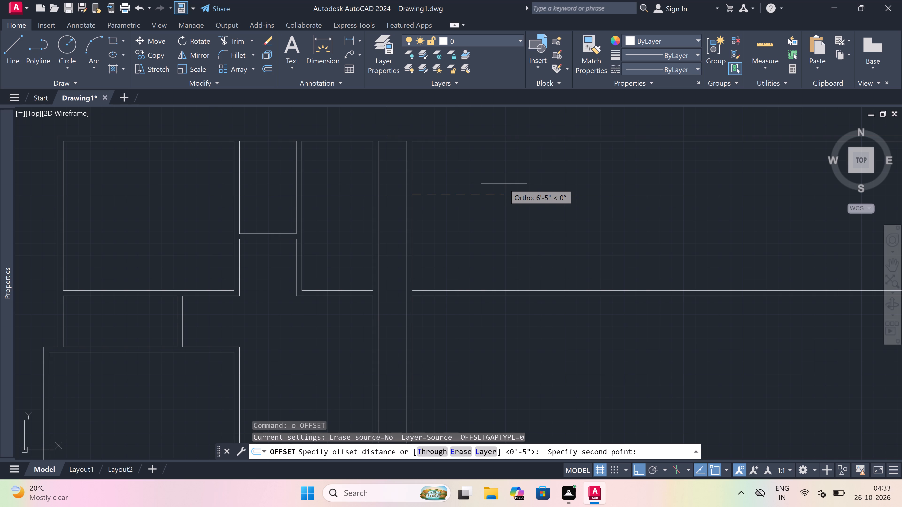
{"action": "type", "text": "12'"}
{"action": "key", "text": "space"}
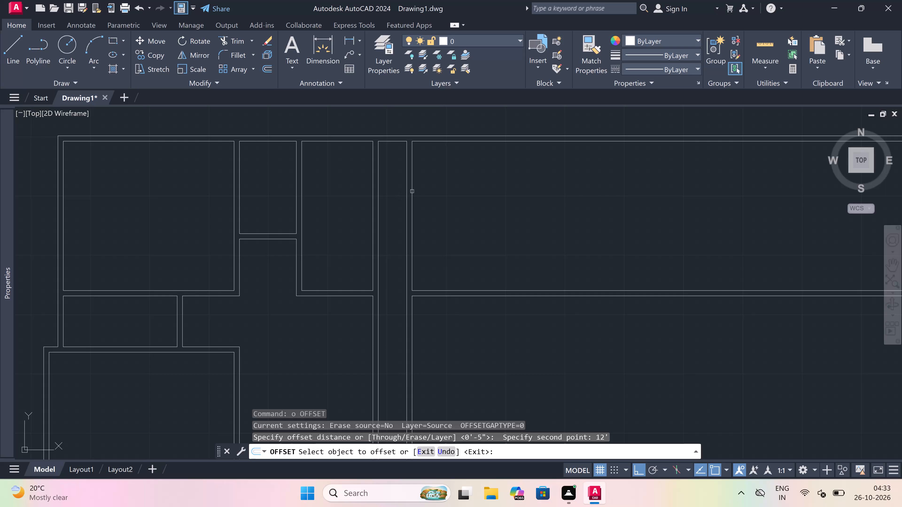
{"action": "left_click_drag", "start_coordinate": [412, 191], "coordinate": [429, 191]}
{"action": "left_click", "coordinate": [482, 192]}
{"action": "key", "text": "Escape"}
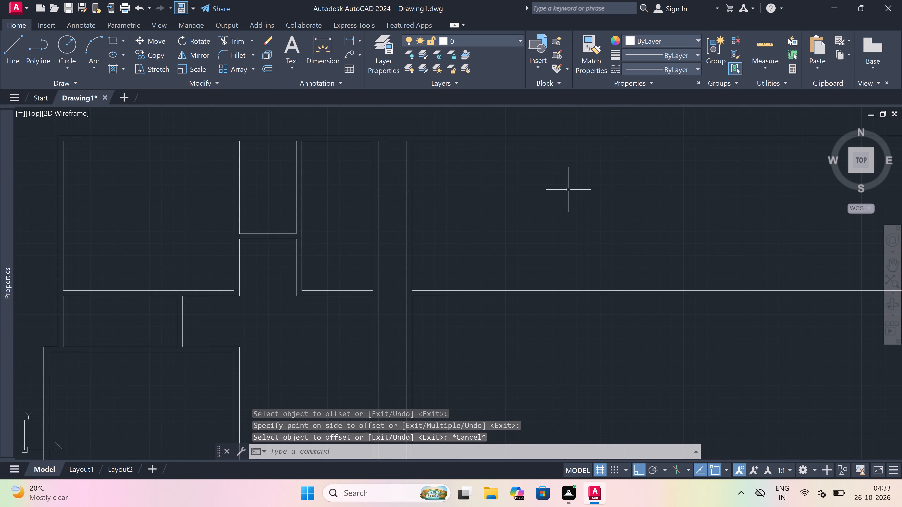
Offset the new vertical line in the top room 4.5" eastward to give the partition its thickness.
{"action": "key", "text": "space"}
{"action": "left_click_drag", "start_coordinate": [581, 195], "coordinate": [586, 194]}
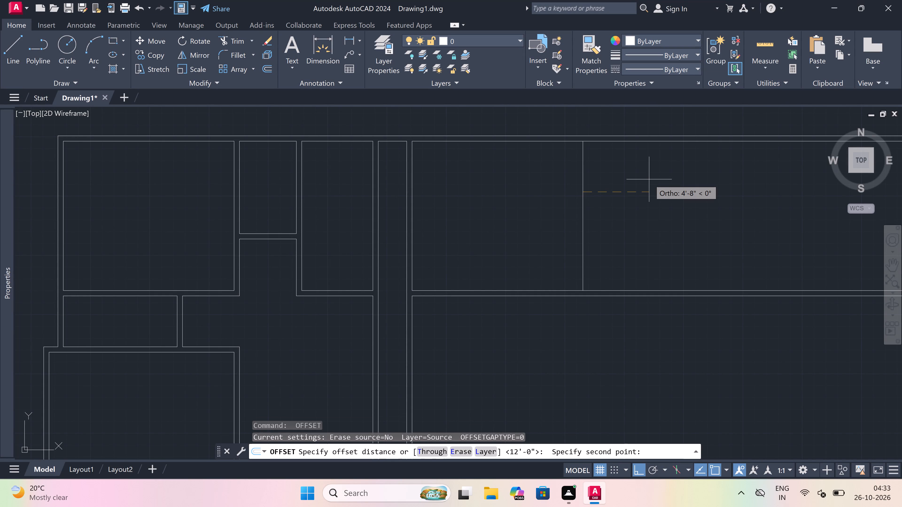
{"action": "type", "text": "4.5\""}
{"action": "key", "text": "space"}
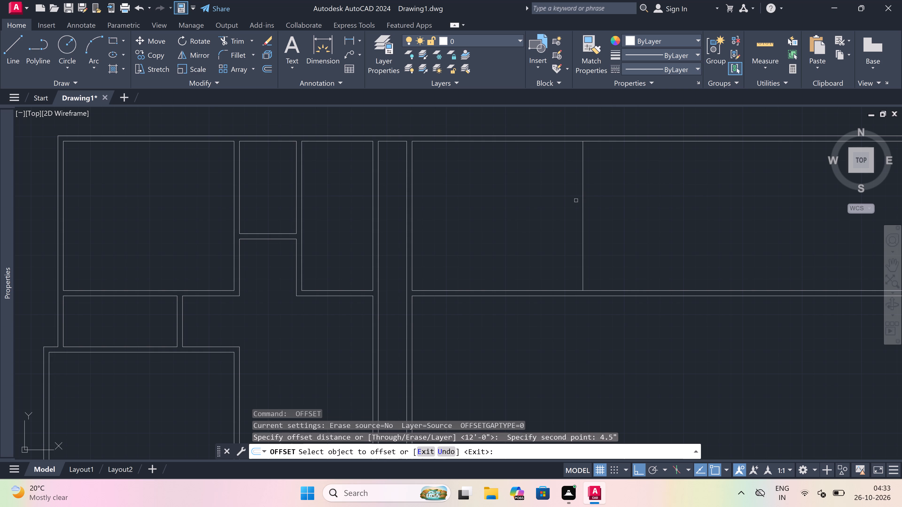
{"action": "left_click_drag", "start_coordinate": [583, 197], "coordinate": [593, 197]}
{"action": "left_click", "coordinate": [606, 197]}
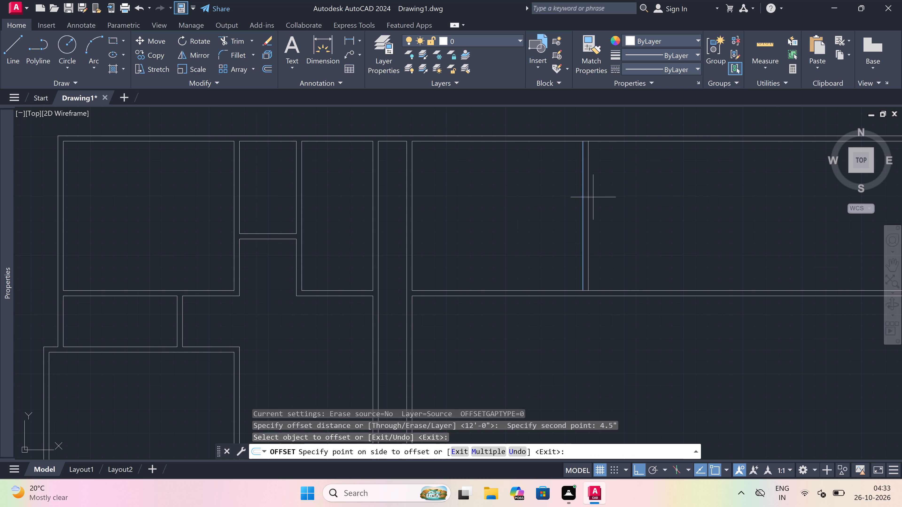
{"action": "key", "text": "Escape"}
Offset the corridor's east wall line 7' eastward in the area below the top room's horizontal wall.
{"action": "scroll", "coordinate": [545, 200], "scroll_direction": "down", "scroll_amount": 3}
{"action": "scroll", "coordinate": [559, 207], "scroll_direction": "up", "scroll_amount": 2}
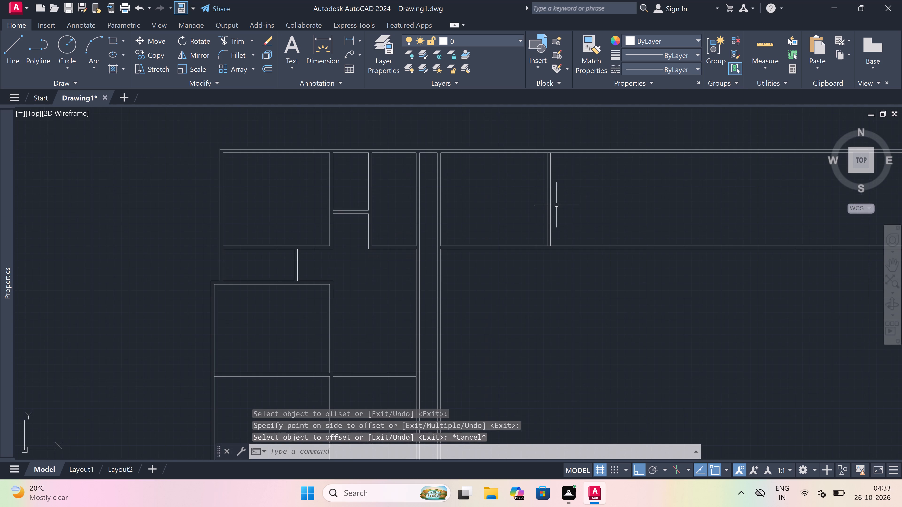
{"action": "key", "text": "space"}
{"action": "scroll", "coordinate": [447, 269], "scroll_direction": "up", "scroll_amount": 3}
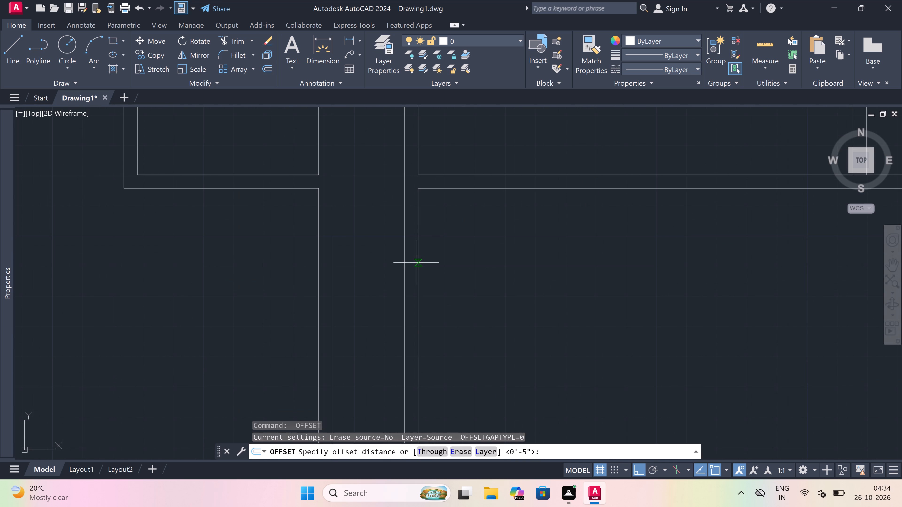
{"action": "left_click_drag", "start_coordinate": [416, 262], "coordinate": [473, 261]}
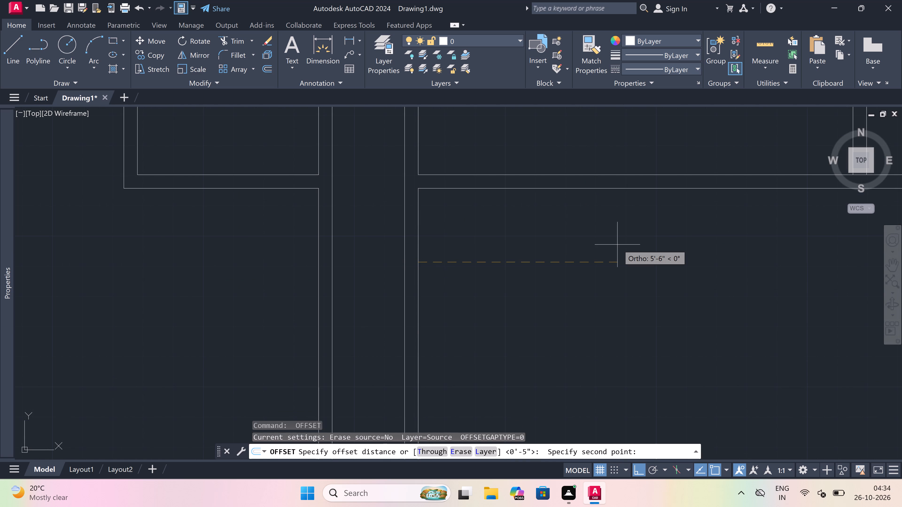
{"action": "type", "text": "7'"}
{"action": "key", "text": "space"}
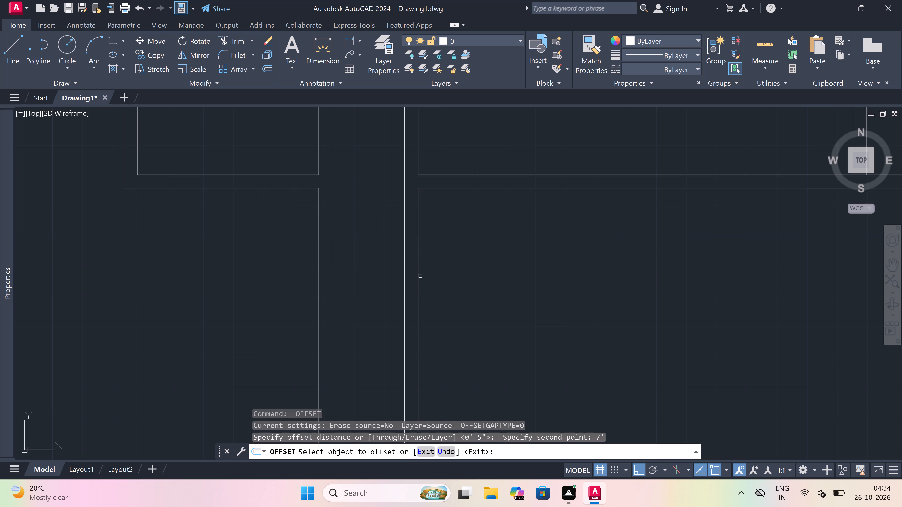
{"action": "left_click_drag", "start_coordinate": [419, 276], "coordinate": [439, 276]}
{"action": "left_click_drag", "start_coordinate": [522, 272], "coordinate": [525, 272]}
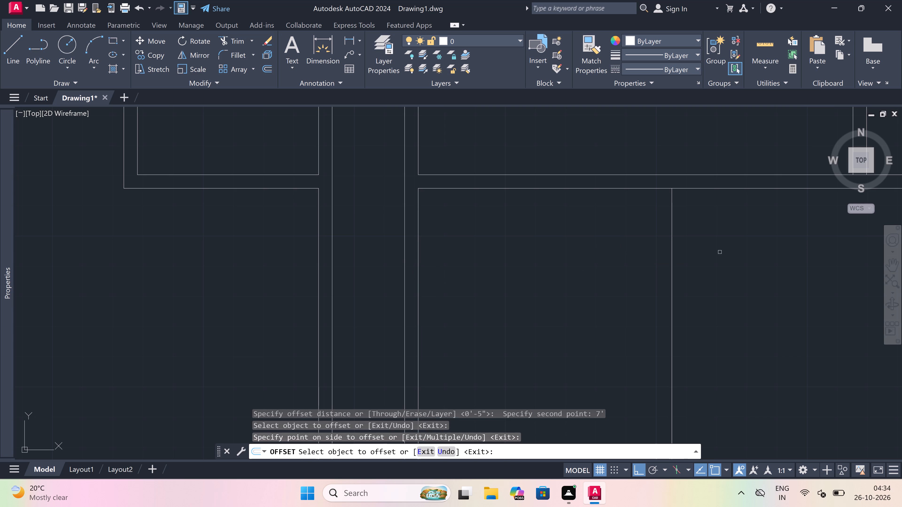
{"action": "key", "text": "Escape"}
Offset the new vertical line below the horizontal wall 4.5" eastward to form the second partition.
{"action": "key", "text": "space"}
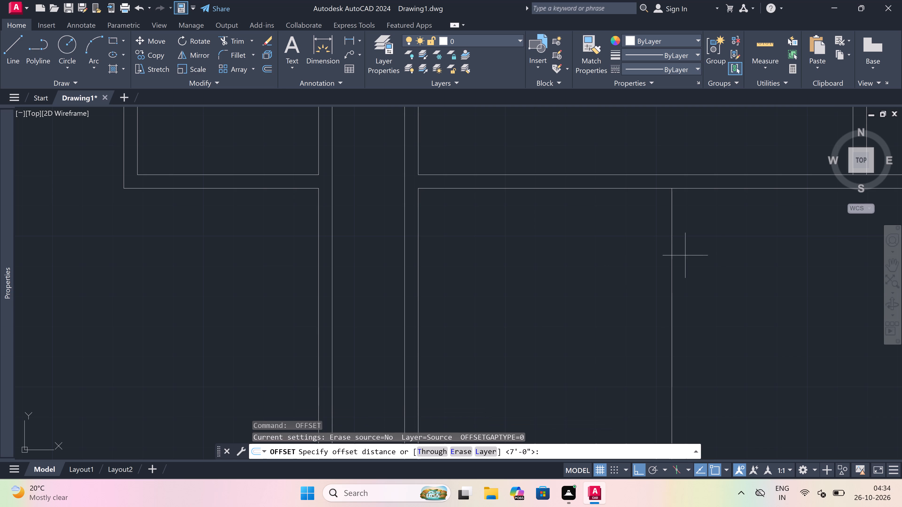
{"action": "left_click", "coordinate": [673, 258]}
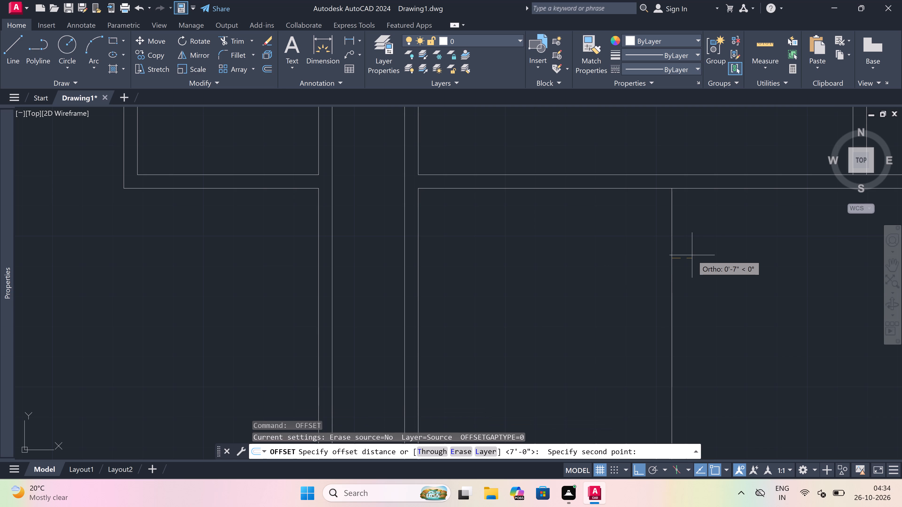
{"action": "type", "text": "4.5\""}
{"action": "key", "text": "space"}
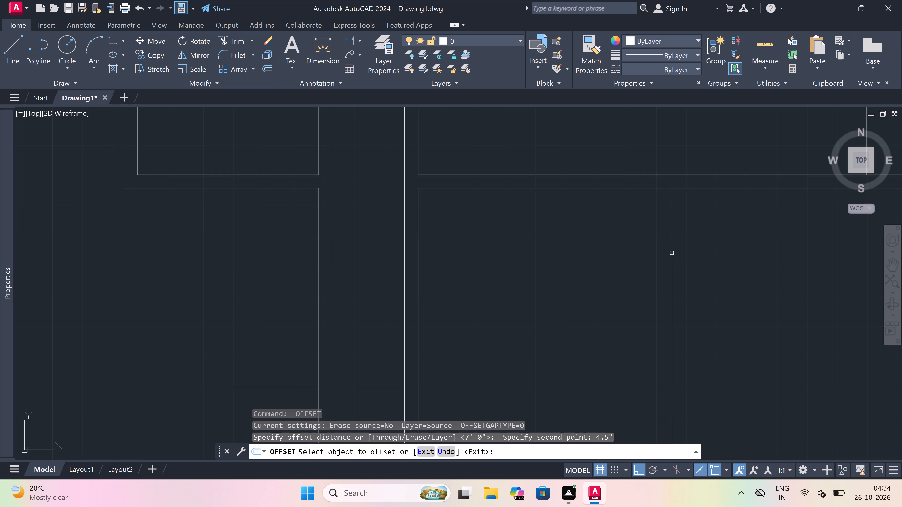
{"action": "left_click_drag", "start_coordinate": [672, 253], "coordinate": [711, 246]}
{"action": "left_click", "coordinate": [713, 246]}
{"action": "key", "text": "Escape"}
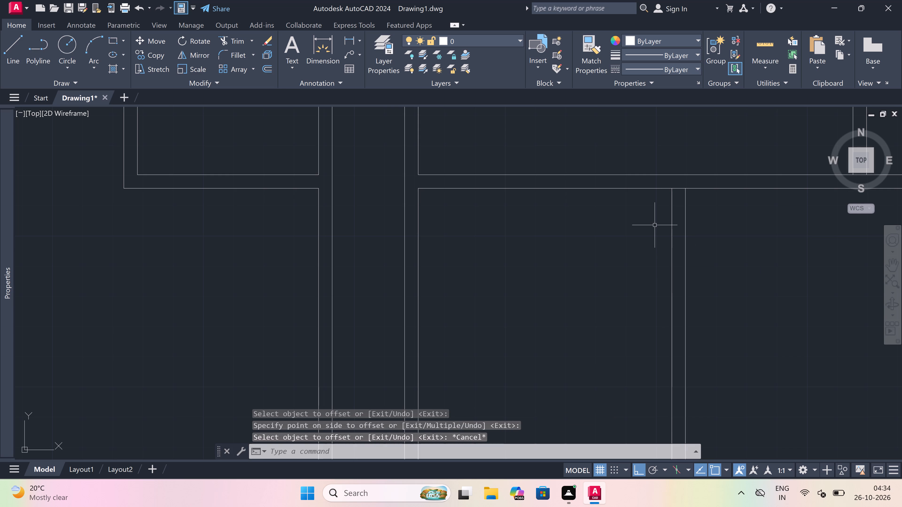
Trim the horizontal wall's lower line between the second partition's two lines to open the junction.
{"action": "key", "text": "t"}
{"action": "key", "text": "r"}
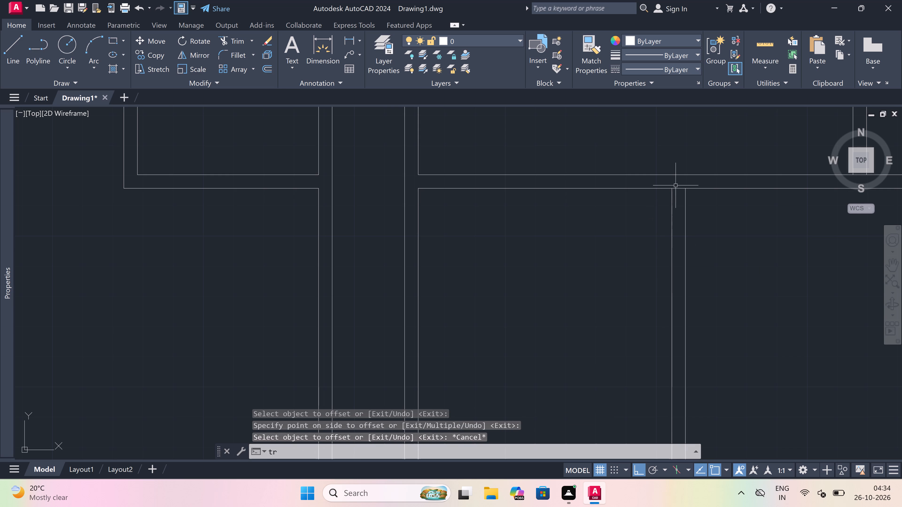
{"action": "key", "text": "space"}
{"action": "left_click", "coordinate": [680, 187]}
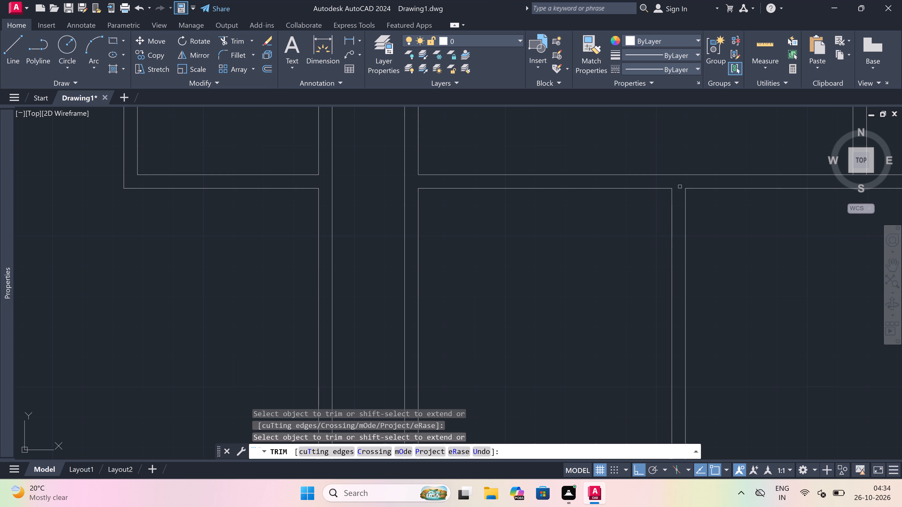
{"action": "key", "text": "Escape"}
Offset the horizontal wall's lower line 4' downward between the corridor wall and the second partition.
{"action": "key", "text": "o"}
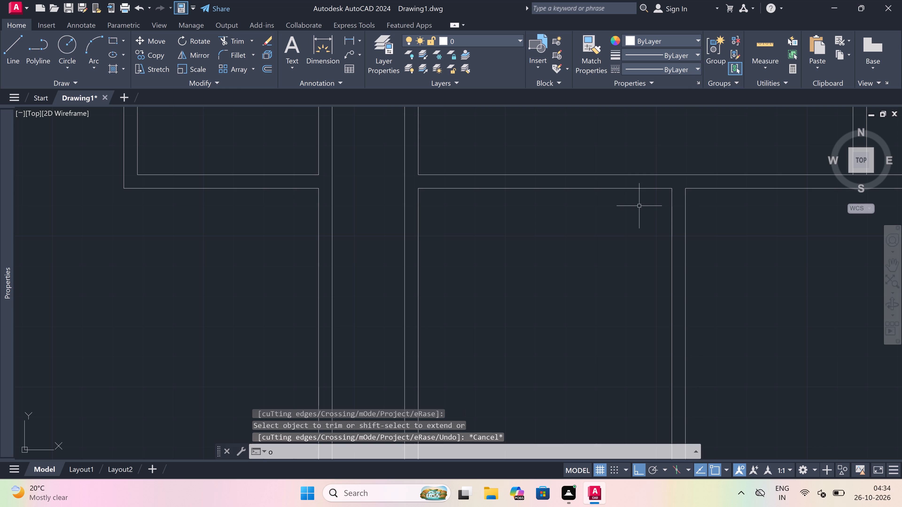
{"action": "key", "text": "space"}
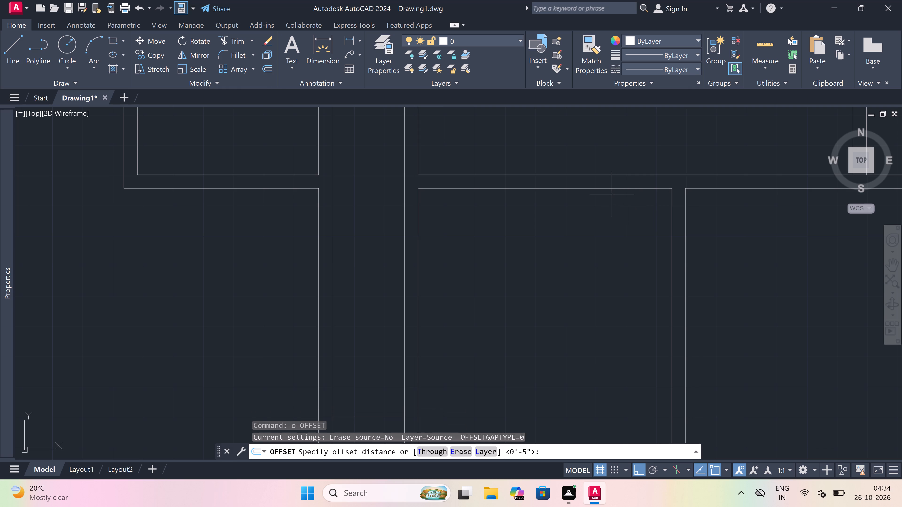
{"action": "left_click", "coordinate": [609, 189]}
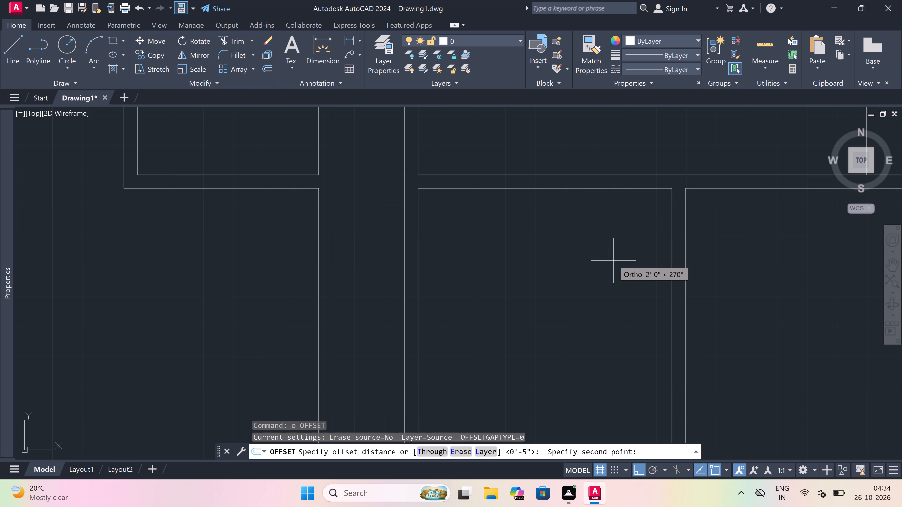
{"action": "type", "text": "4'"}
{"action": "key", "text": "space"}
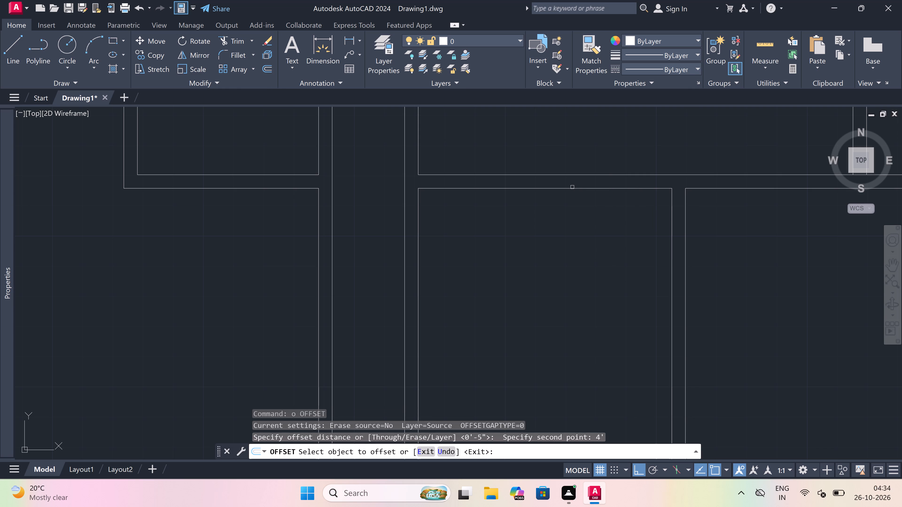
{"action": "left_click_drag", "start_coordinate": [571, 188], "coordinate": [571, 207]}
{"action": "left_click", "coordinate": [564, 234]}
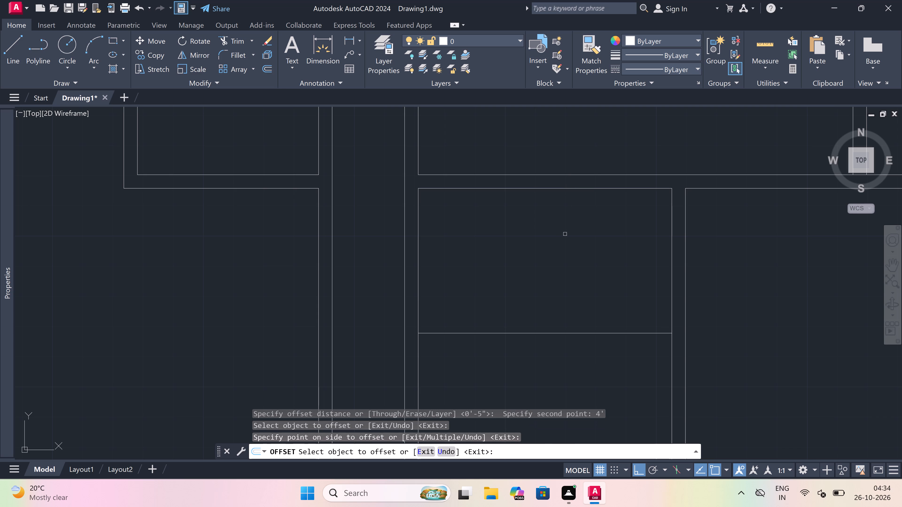
{"action": "key", "text": "Escape"}
Offset the new horizontal line 4.5" downward to form the small room's bottom wall.
{"action": "key", "text": "space"}
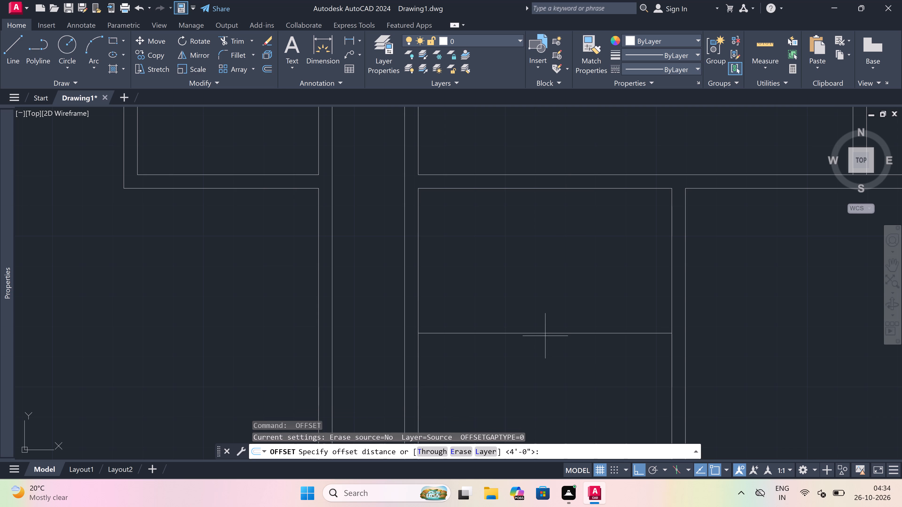
{"action": "left_click", "coordinate": [545, 335]}
{"action": "type", "text": "4."}
{"action": "type", "text": "5\""}
{"action": "key", "text": "space"}
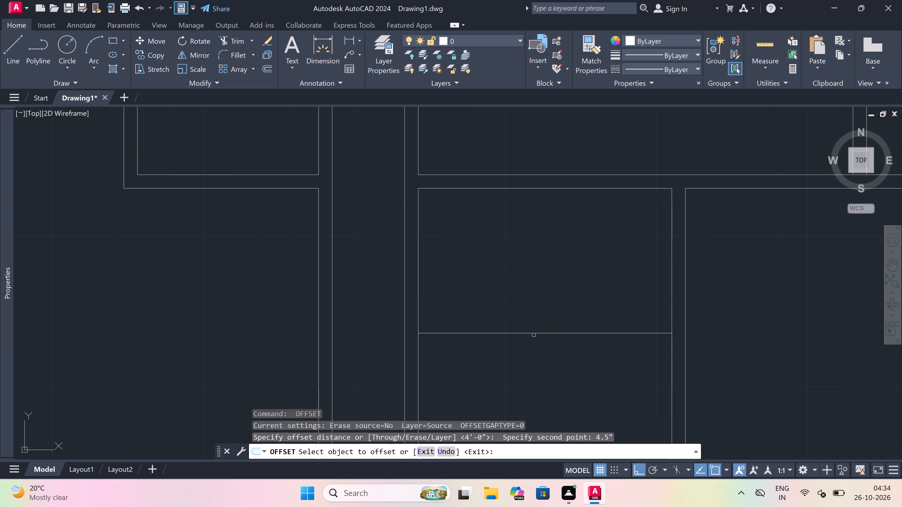
{"action": "left_click_drag", "start_coordinate": [533, 332], "coordinate": [531, 361]}
{"action": "left_click", "coordinate": [529, 369]}
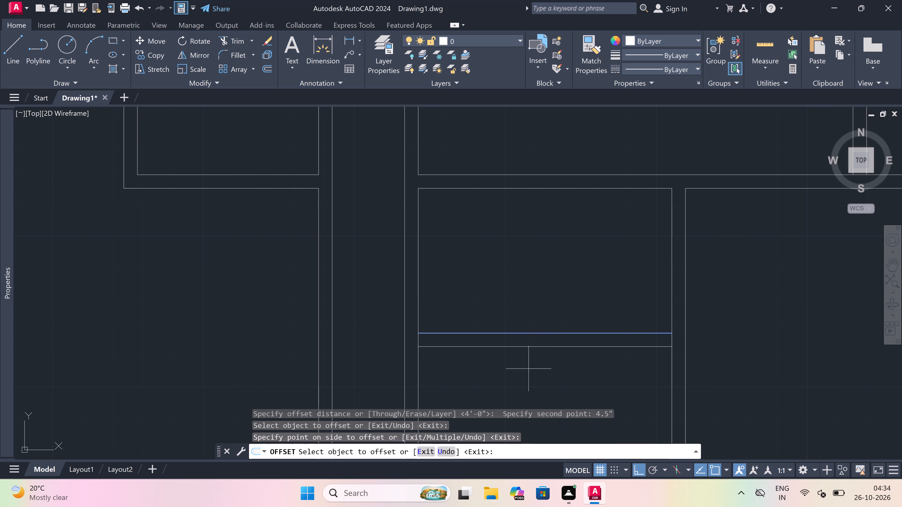
{"action": "key", "text": "Escape"}
Extend both lines of the small room's bottom wall eastward to the partition's outer line.
{"action": "key", "text": "e"}
{"action": "key", "text": "x"}
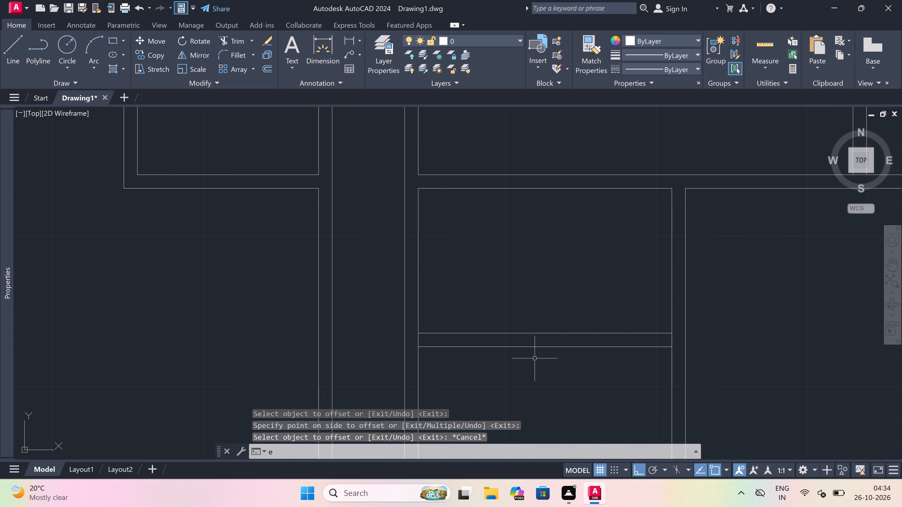
{"action": "key", "text": "space"}
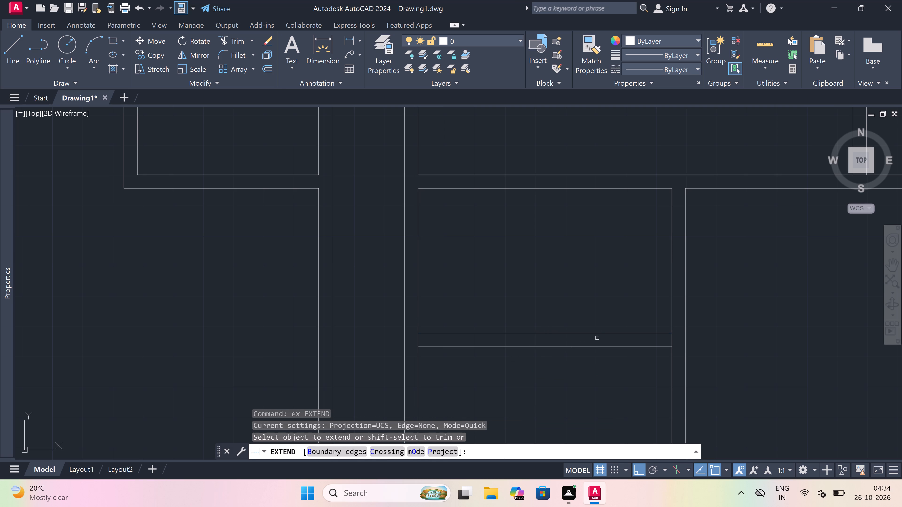
{"action": "left_click", "coordinate": [598, 315]}
{"action": "left_click", "coordinate": [607, 373]}
{"action": "key", "text": "Escape"}
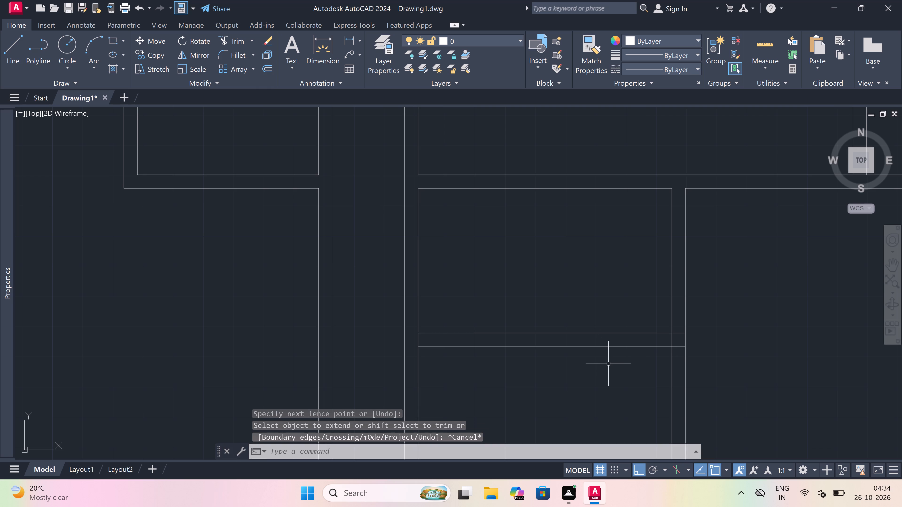
Trim the second partition's lines below the small room's bottom wall and the overlapping inner line ends at their corner.
{"action": "type", "text": "tr"}
{"action": "key", "text": "space"}
{"action": "left_click", "coordinate": [695, 363]}
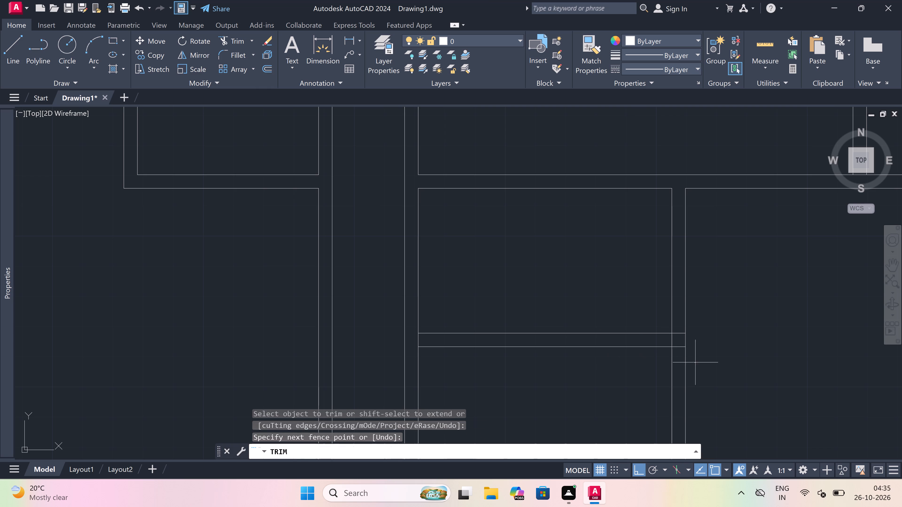
{"action": "left_click", "coordinate": [629, 369]}
{"action": "scroll", "coordinate": [673, 336], "scroll_direction": "up", "scroll_amount": 2}
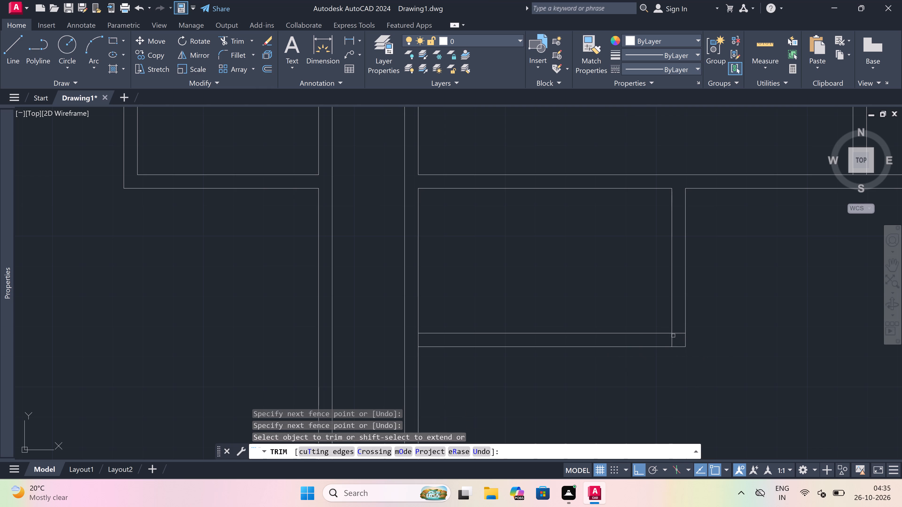
{"action": "scroll", "coordinate": [673, 336], "scroll_direction": "up", "scroll_amount": 1}
{"action": "left_click", "coordinate": [683, 326]}
{"action": "left_click", "coordinate": [654, 357]}
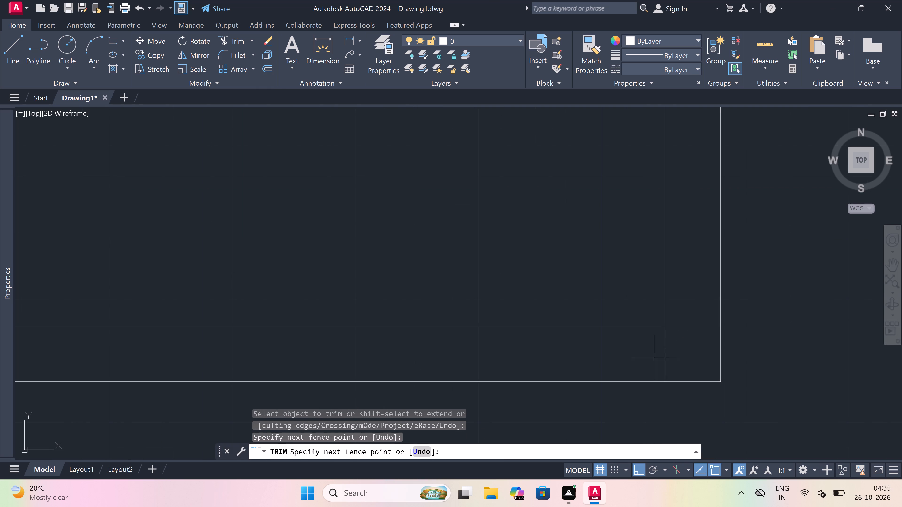
{"action": "left_click", "coordinate": [679, 344]}
{"action": "key", "text": "Escape"}
Offset the lower line of the small room's bottom wall 5'6" downward.
{"action": "scroll", "coordinate": [494, 354], "scroll_direction": "down", "scroll_amount": 4}
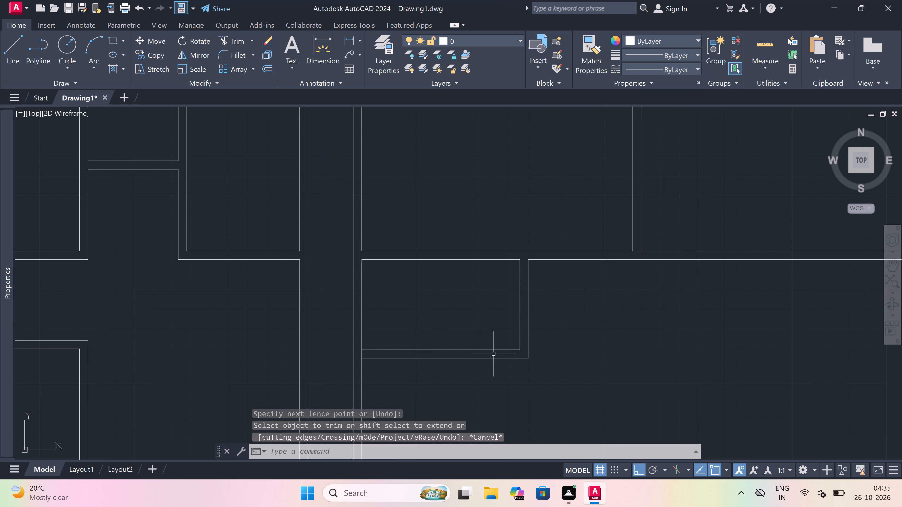
{"action": "scroll", "coordinate": [494, 354], "scroll_direction": "down", "scroll_amount": 3}
{"action": "scroll", "coordinate": [489, 366], "scroll_direction": "up", "scroll_amount": 3}
{"action": "scroll", "coordinate": [488, 361], "scroll_direction": "down", "scroll_amount": 3}
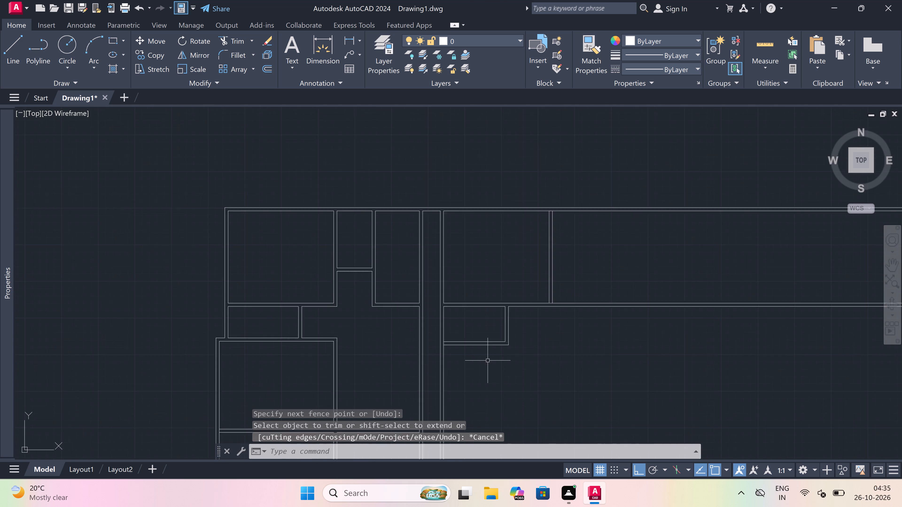
{"action": "scroll", "coordinate": [467, 385], "scroll_direction": "up", "scroll_amount": 3}
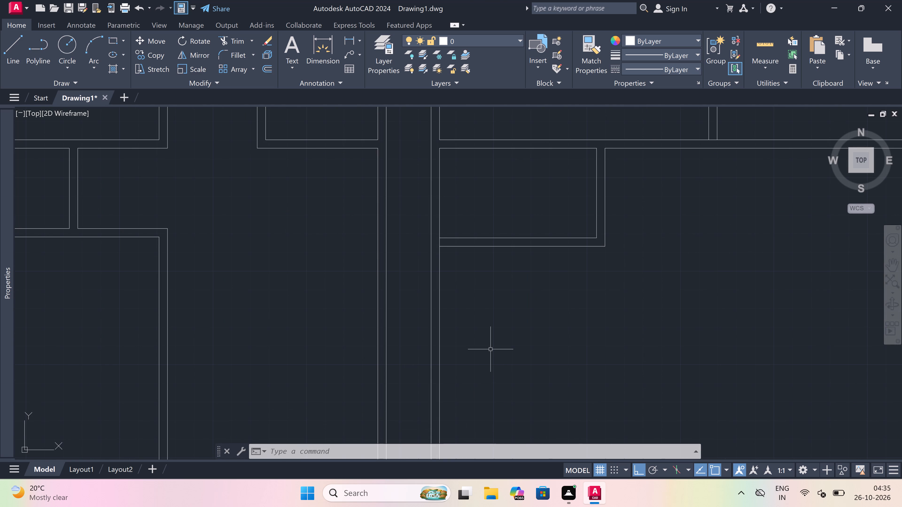
{"action": "scroll", "coordinate": [490, 349], "scroll_direction": "up", "scroll_amount": 1}
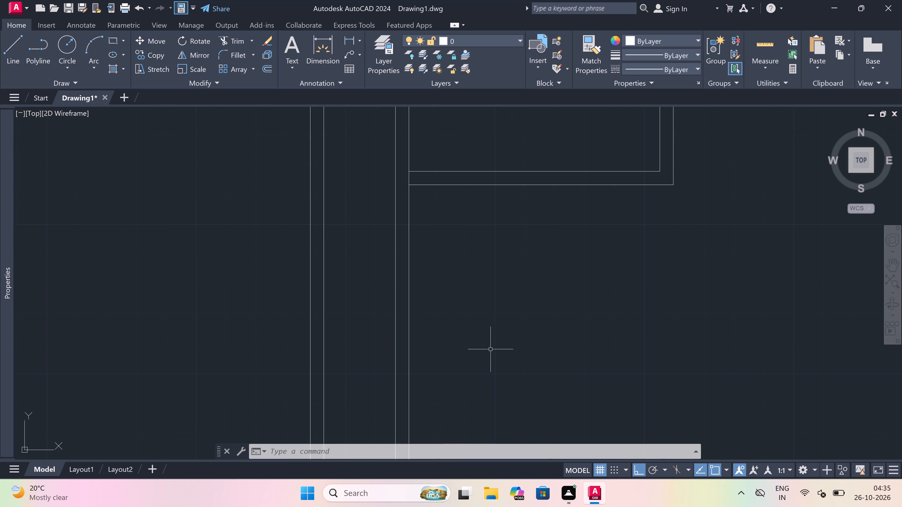
{"action": "key", "text": "o"}
{"action": "key", "text": "space"}
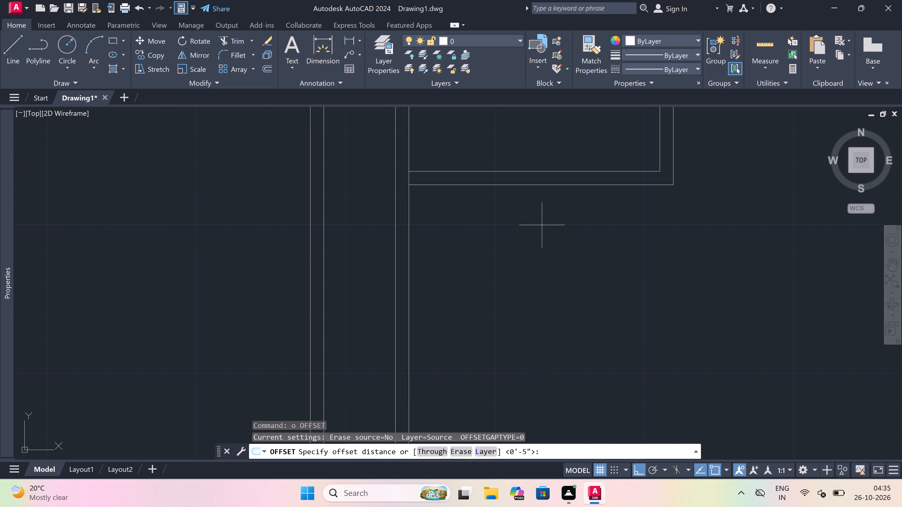
{"action": "left_click_drag", "start_coordinate": [549, 185], "coordinate": [549, 194]}
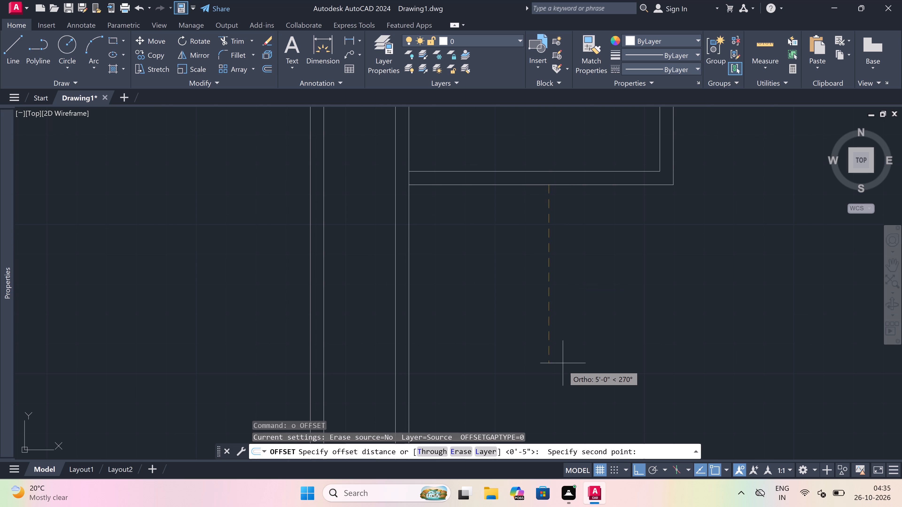
{"action": "type", "text": "5'6\""}
{"action": "key", "text": "space"}
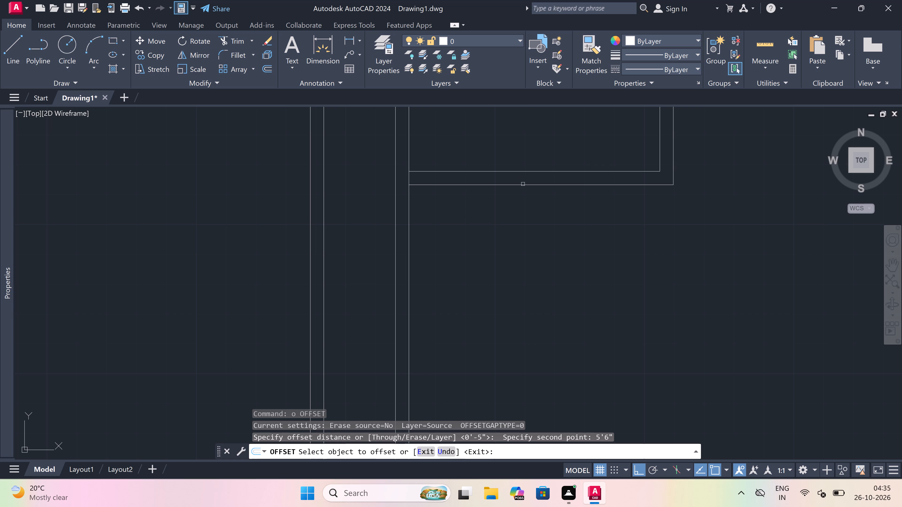
{"action": "left_click_drag", "start_coordinate": [523, 186], "coordinate": [531, 213]}
{"action": "left_click", "coordinate": [533, 240]}
{"action": "key", "text": "Escape"}
Offset the new horizontal line 4.5" downward to form the next room's bottom wall.
{"action": "scroll", "coordinate": [533, 238], "scroll_direction": "down", "scroll_amount": 4}
{"action": "key", "text": "space"}
{"action": "scroll", "coordinate": [538, 266], "scroll_direction": "up", "scroll_amount": 2}
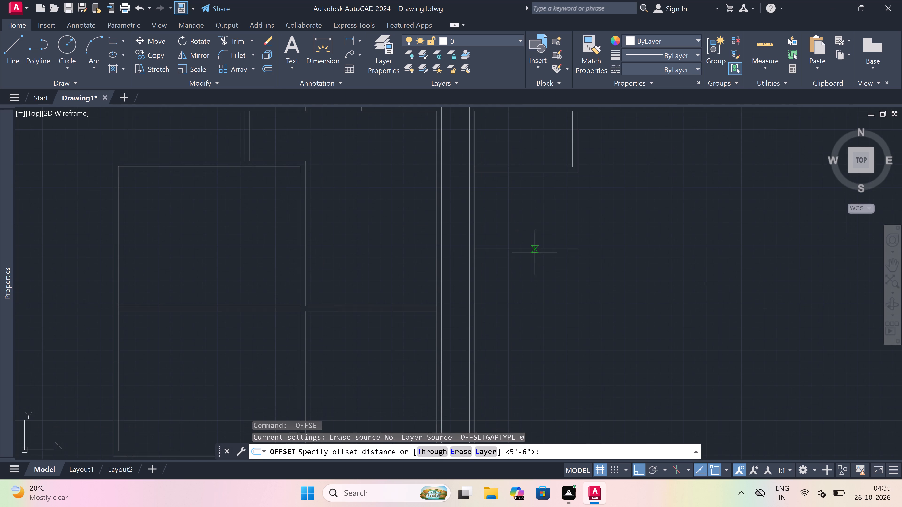
{"action": "scroll", "coordinate": [534, 252], "scroll_direction": "up", "scroll_amount": 2}
{"action": "left_click", "coordinate": [532, 242]}
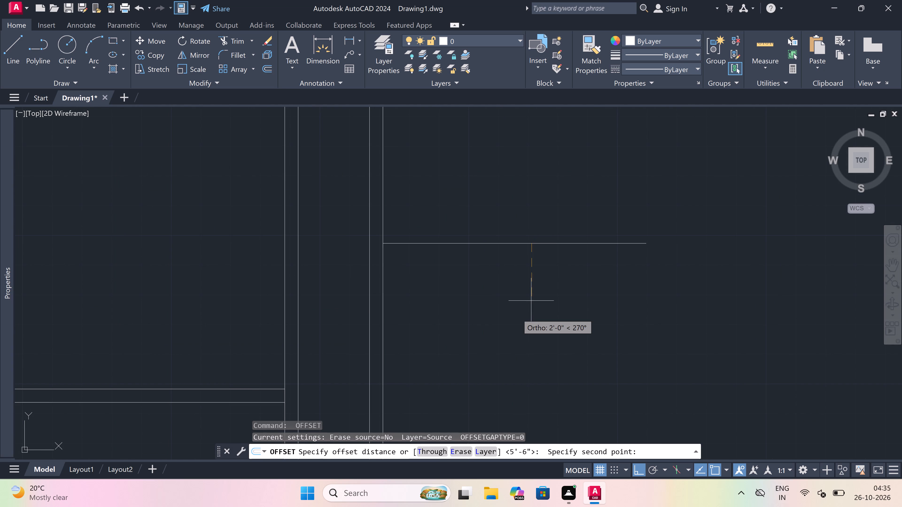
{"action": "type", "text": "4.5\""}
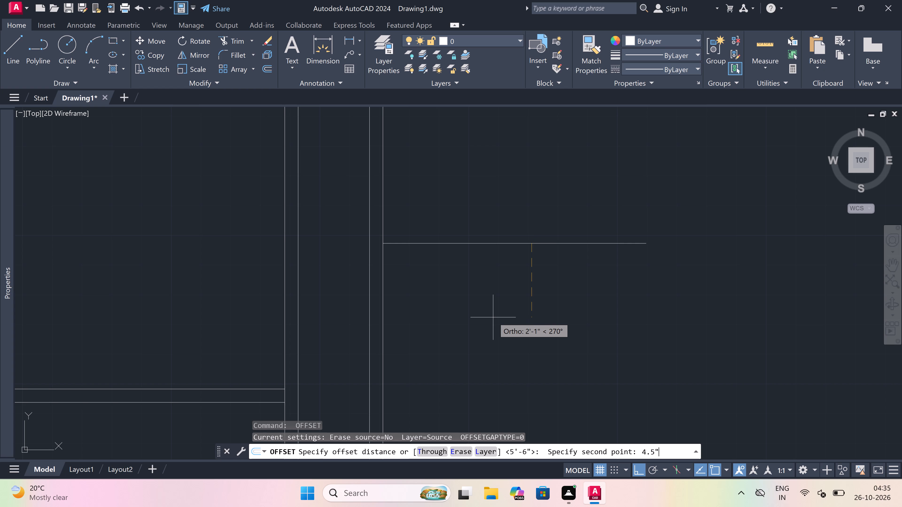
{"action": "key", "text": "space"}
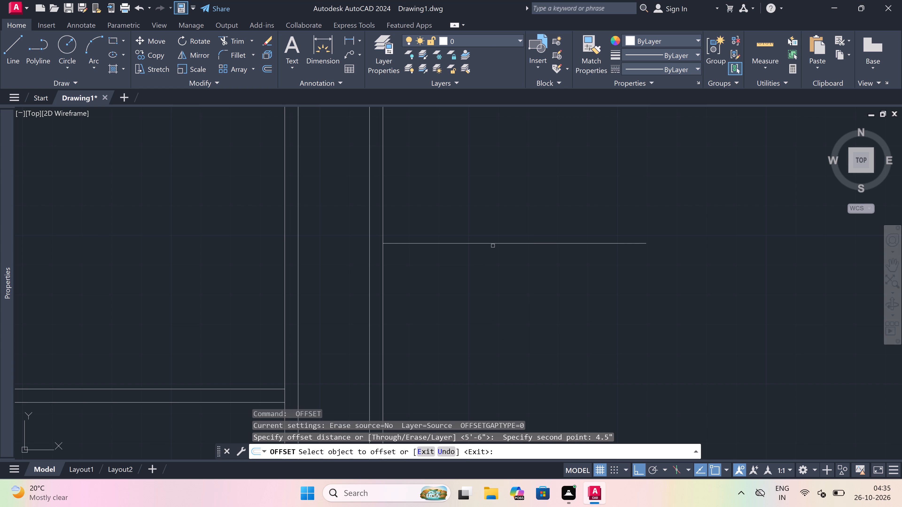
{"action": "left_click_drag", "start_coordinate": [494, 244], "coordinate": [493, 247]}
{"action": "left_click", "coordinate": [479, 277]}
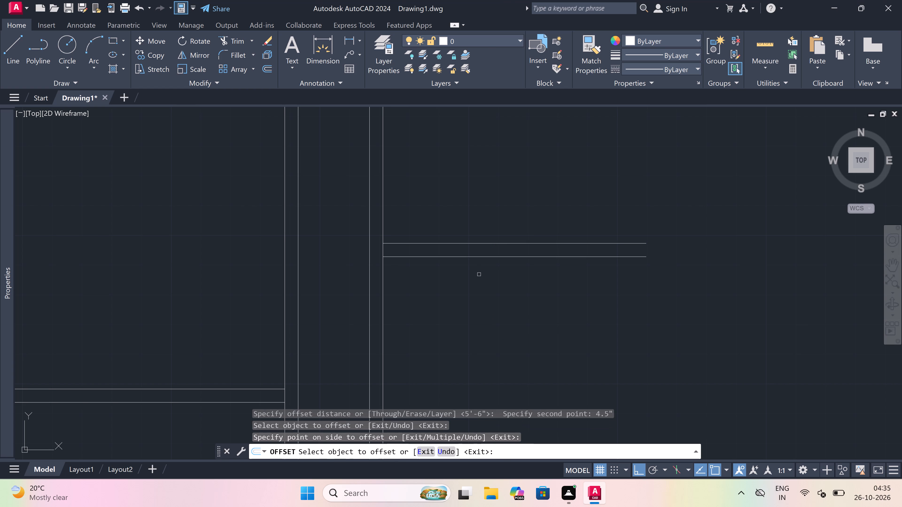
{"action": "key", "text": "Escape"}
Trim the corridor wall's east line between the two lines of both horizontal walls to open the junctions.
{"action": "scroll", "coordinate": [479, 274], "scroll_direction": "down", "scroll_amount": 5}
{"action": "scroll", "coordinate": [488, 256], "scroll_direction": "up", "scroll_amount": 3}
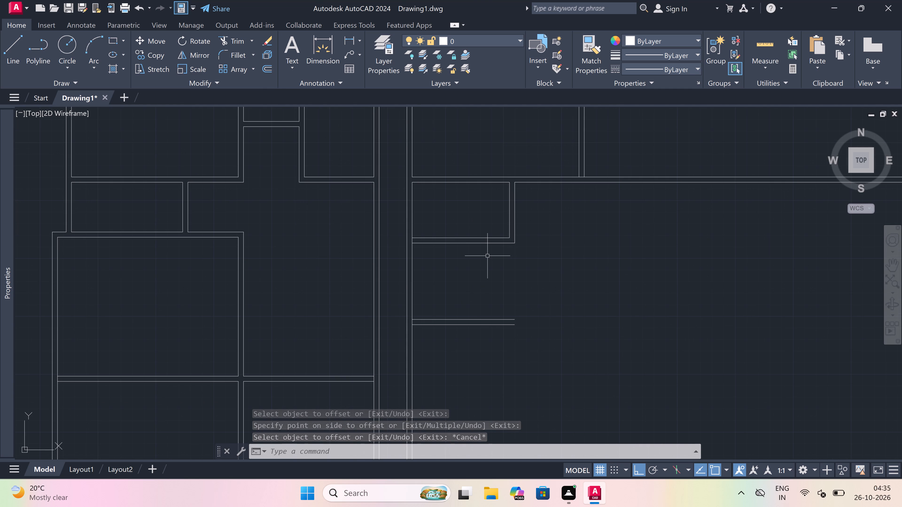
{"action": "key", "text": "t"}
{"action": "key", "text": "r"}
{"action": "key", "text": "space"}
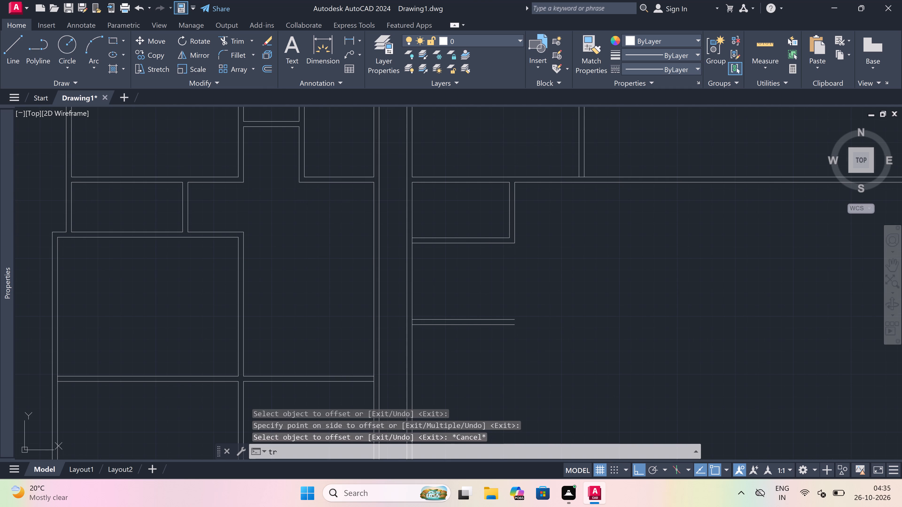
{"action": "scroll", "coordinate": [440, 249], "scroll_direction": "up", "scroll_amount": 1}
{"action": "scroll", "coordinate": [415, 240], "scroll_direction": "up", "scroll_amount": 2}
{"action": "scroll", "coordinate": [351, 230], "scroll_direction": "up", "scroll_amount": 1}
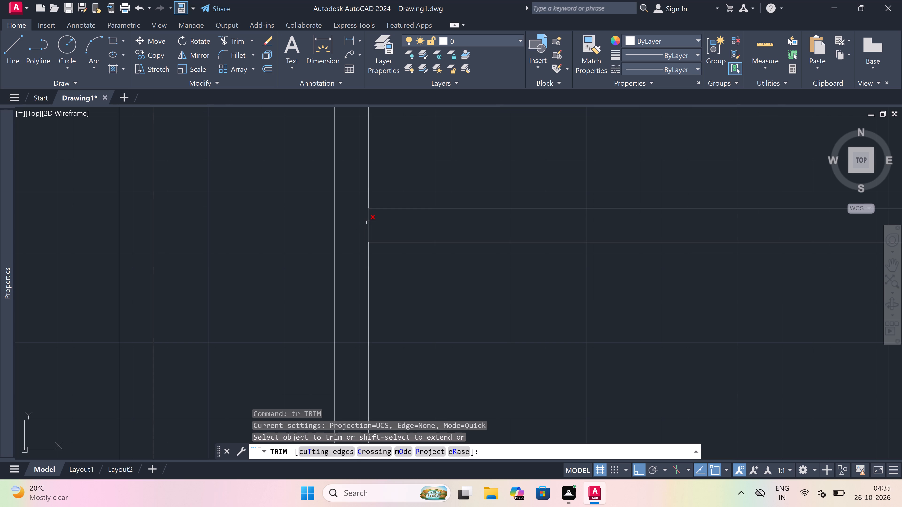
{"action": "left_click", "coordinate": [368, 223]}
{"action": "scroll", "coordinate": [368, 223], "scroll_direction": "down", "scroll_amount": 4}
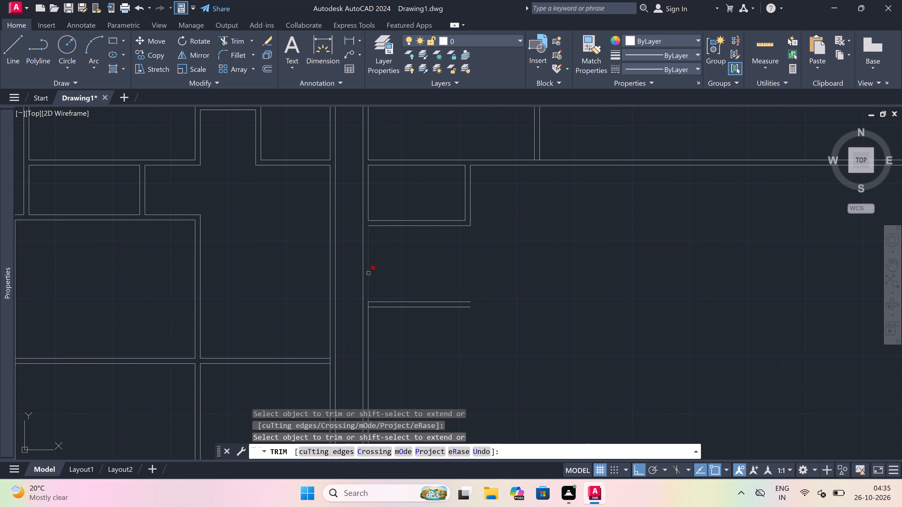
{"action": "scroll", "coordinate": [367, 307], "scroll_direction": "up", "scroll_amount": 3}
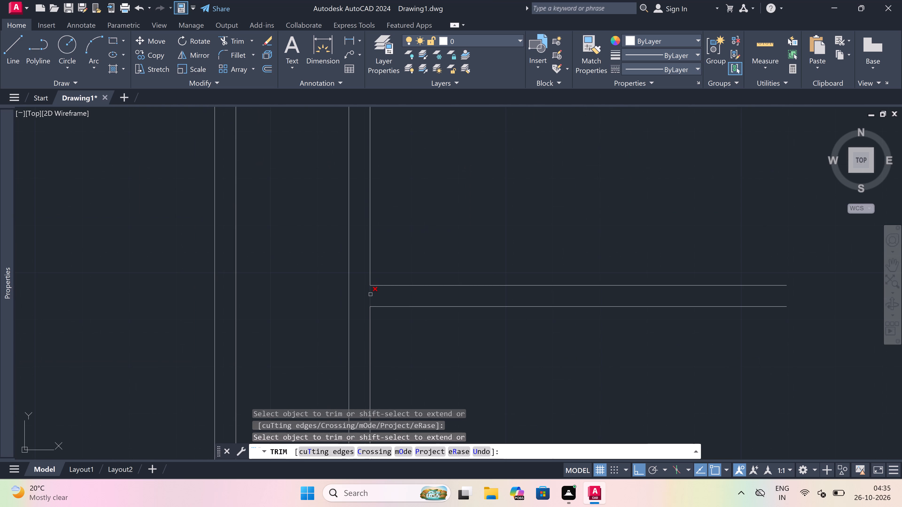
{"action": "left_click", "coordinate": [370, 294]}
{"action": "scroll", "coordinate": [370, 294], "scroll_direction": "down", "scroll_amount": 3}
{"action": "scroll", "coordinate": [386, 280], "scroll_direction": "up", "scroll_amount": 1}
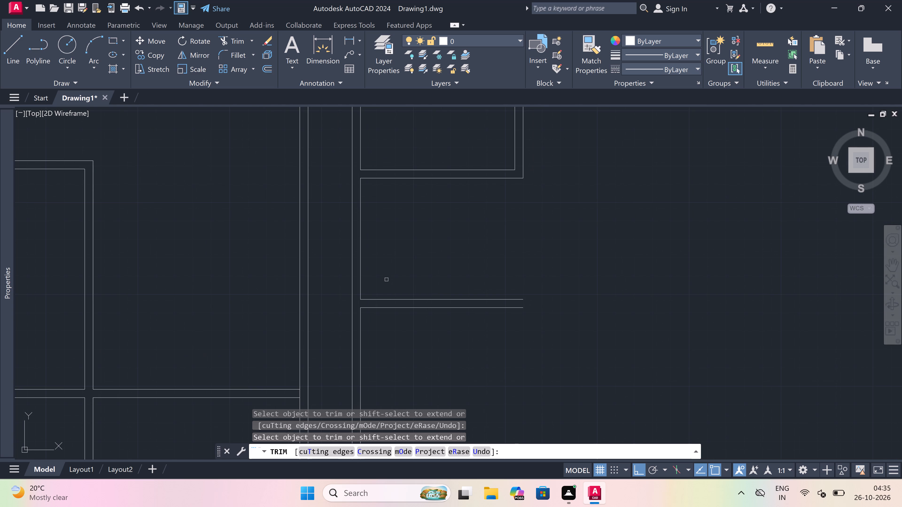
{"action": "key", "text": "Escape"}
{"action": "key", "text": "space"}
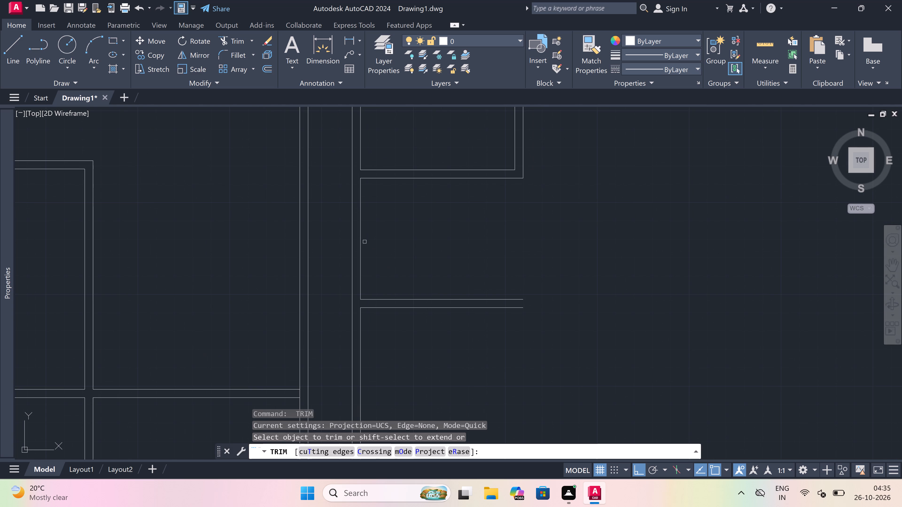
{"action": "key", "text": "Escape"}
Offset the corridor wall's east line segment between the two horizontal walls 12' eastward.
{"action": "type", "text": "o"}
{"action": "key", "text": "space"}
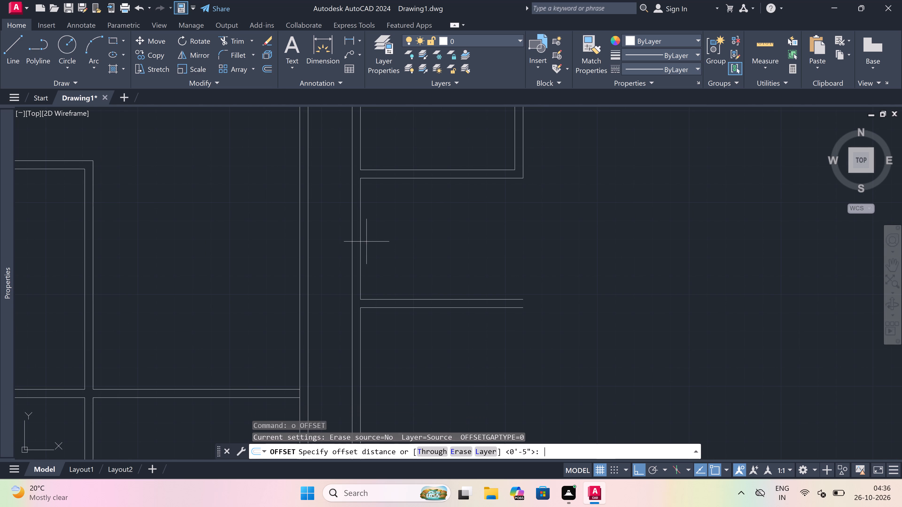
{"action": "left_click_drag", "start_coordinate": [363, 241], "coordinate": [376, 241]}
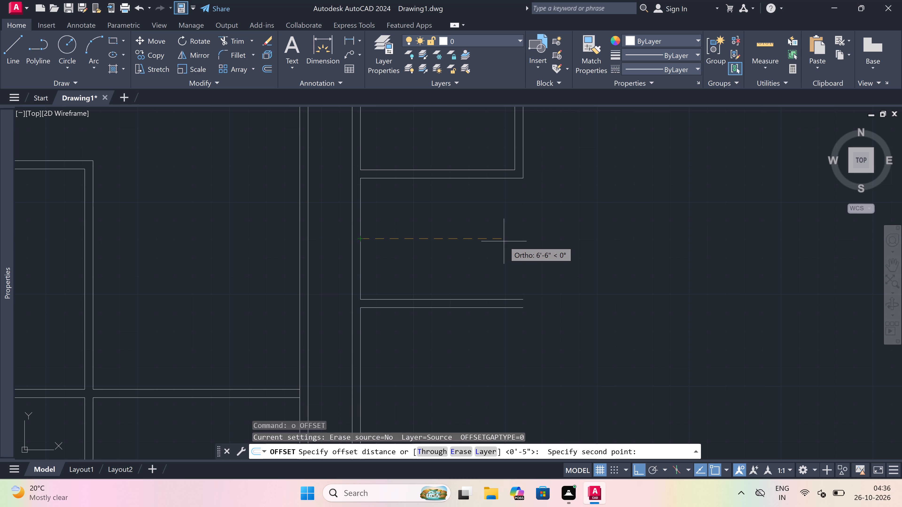
{"action": "key", "text": "1"}
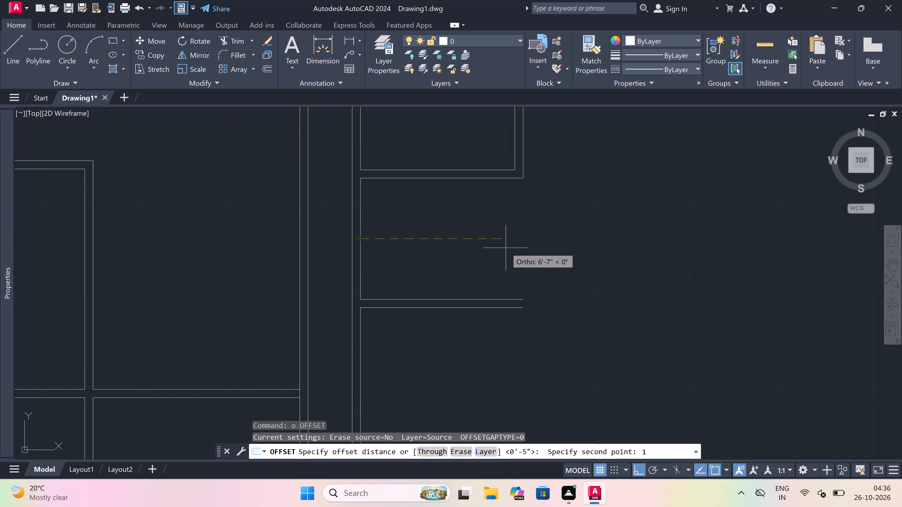
{"action": "key", "text": "2"}
{"action": "key", "text": "apostrophe"}
{"action": "key", "text": "space"}
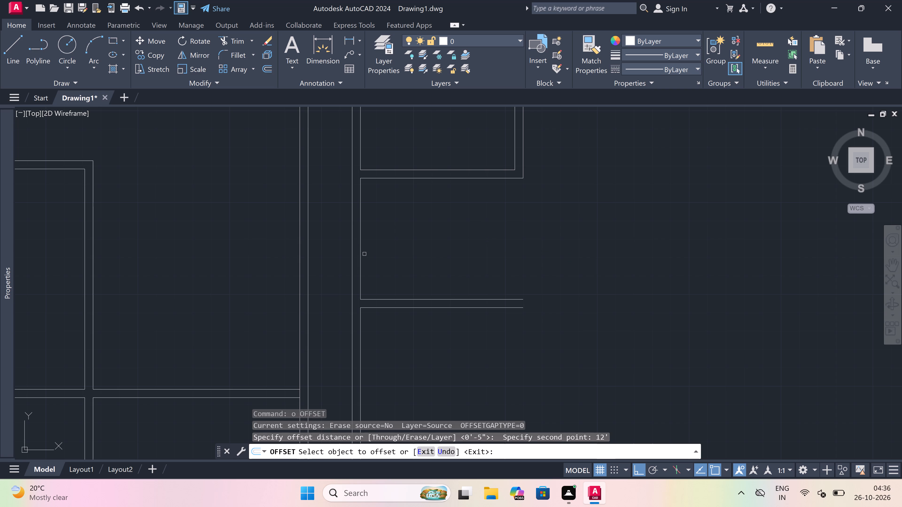
{"action": "left_click_drag", "start_coordinate": [362, 253], "coordinate": [383, 252]}
{"action": "left_click", "coordinate": [535, 251]}
{"action": "scroll", "coordinate": [535, 251], "scroll_direction": "down", "scroll_amount": 3}
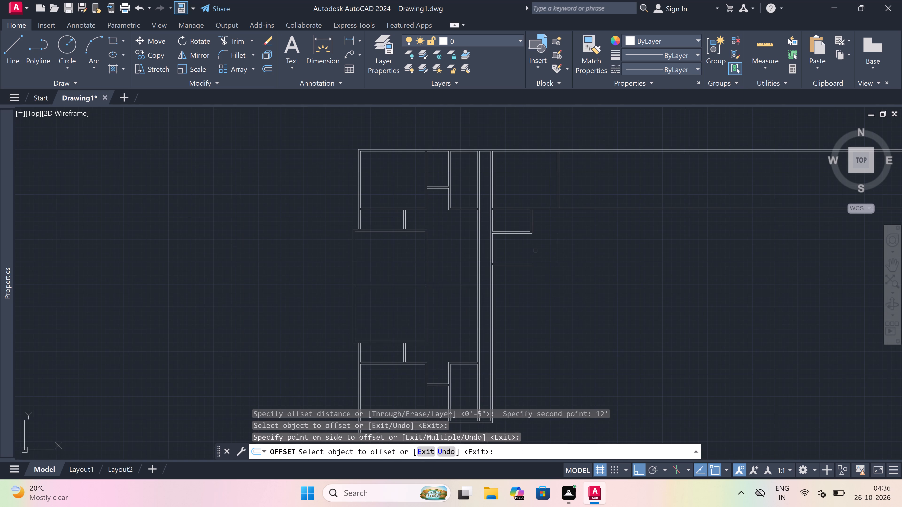
{"action": "scroll", "coordinate": [585, 223], "scroll_direction": "up", "scroll_amount": 3}
{"action": "key", "text": "Escape"}
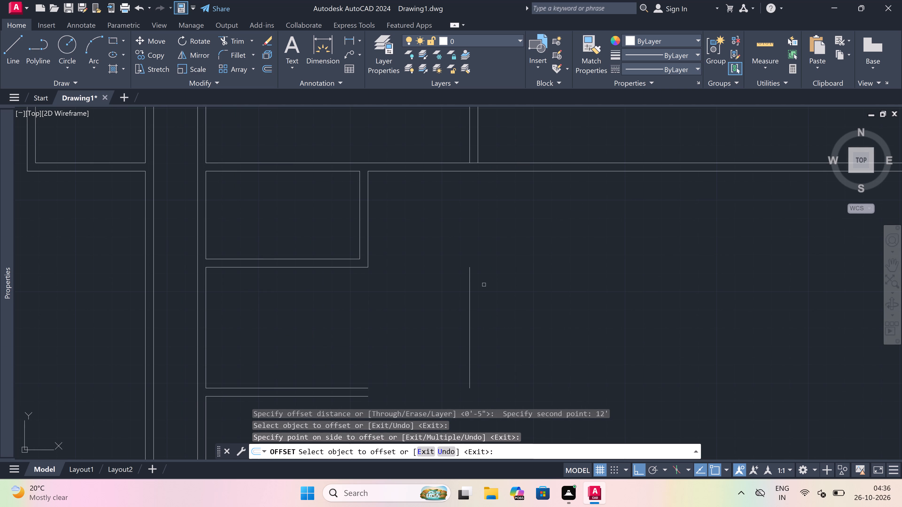
Offset the new vertical line 4.5" eastward to form the second room's east wall.
{"action": "key", "text": "space"}
{"action": "left_click", "coordinate": [471, 293]}
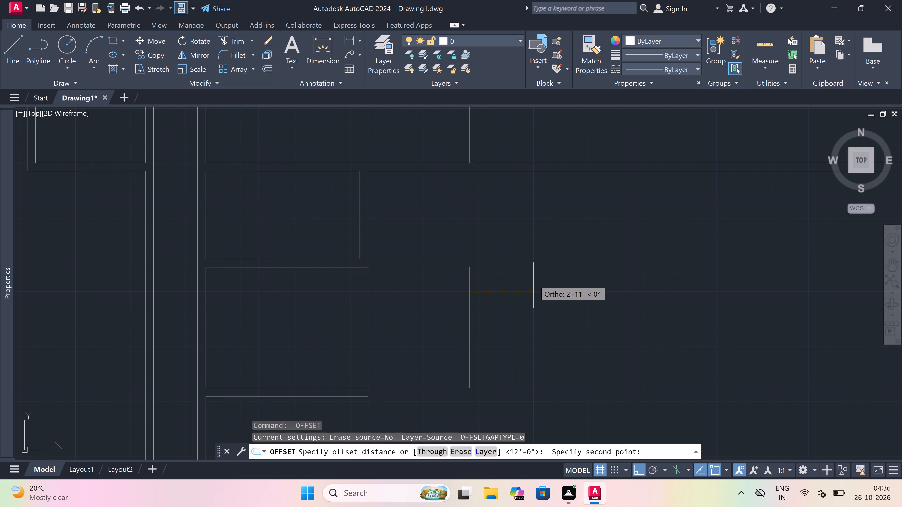
{"action": "type", "text": "4.5\""}
{"action": "key", "text": "space"}
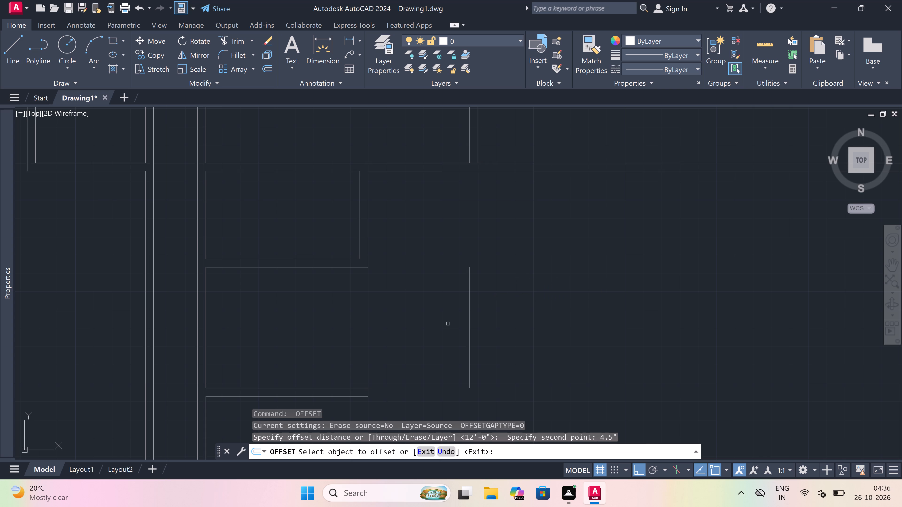
{"action": "left_click_drag", "start_coordinate": [469, 315], "coordinate": [486, 315]}
{"action": "left_click", "coordinate": [540, 316]}
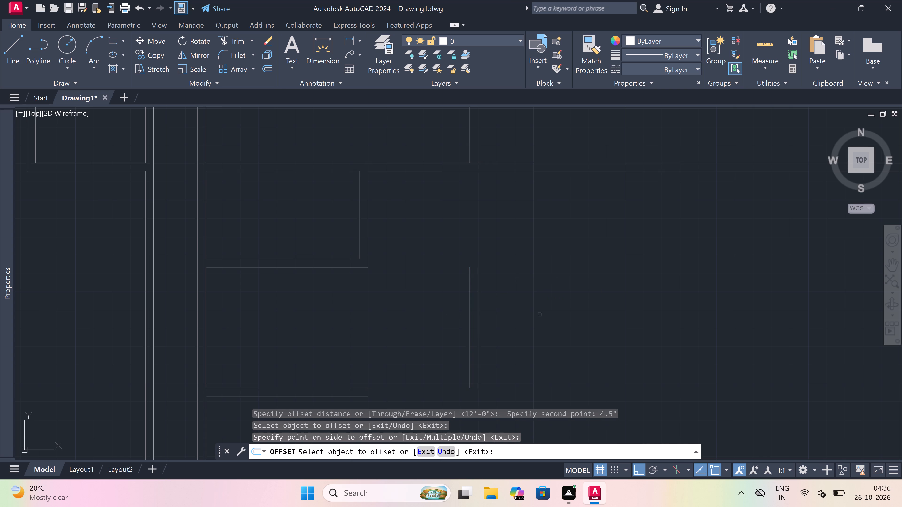
{"action": "key", "text": "Escape"}
Extend the upper line of the second room's bottom wall eastward to the inner line of its east wall.
{"action": "scroll", "coordinate": [540, 314], "scroll_direction": "down", "scroll_amount": 3}
{"action": "scroll", "coordinate": [533, 318], "scroll_direction": "up", "scroll_amount": 2}
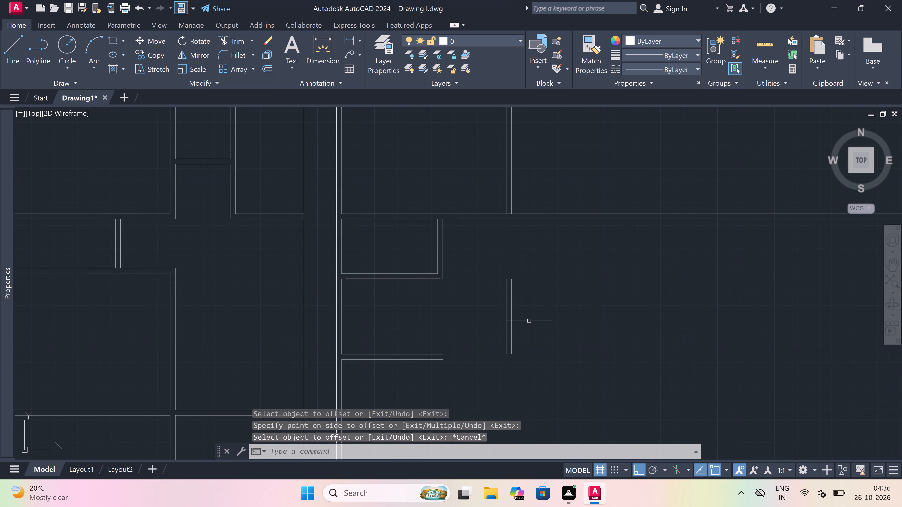
{"action": "type", "text": "ex"}
{"action": "key", "text": "space"}
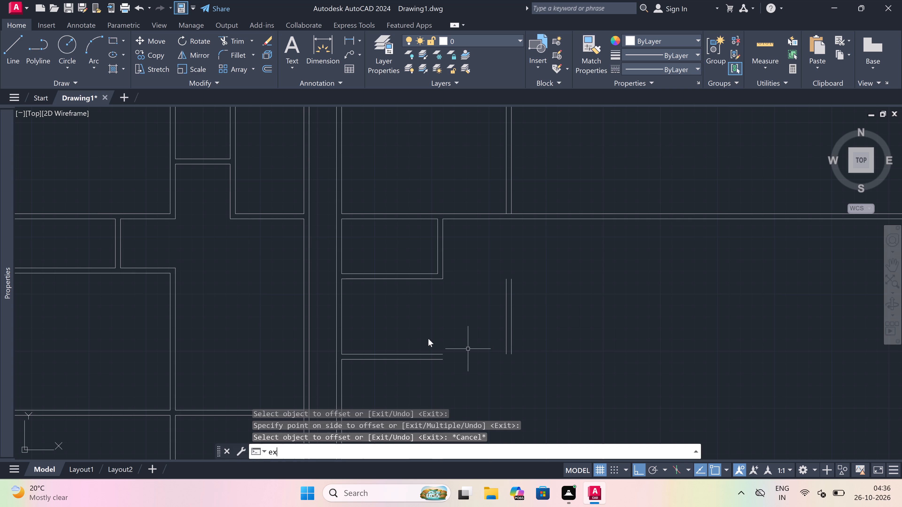
{"action": "left_click", "coordinate": [428, 338]}
{"action": "left_click", "coordinate": [429, 378]}
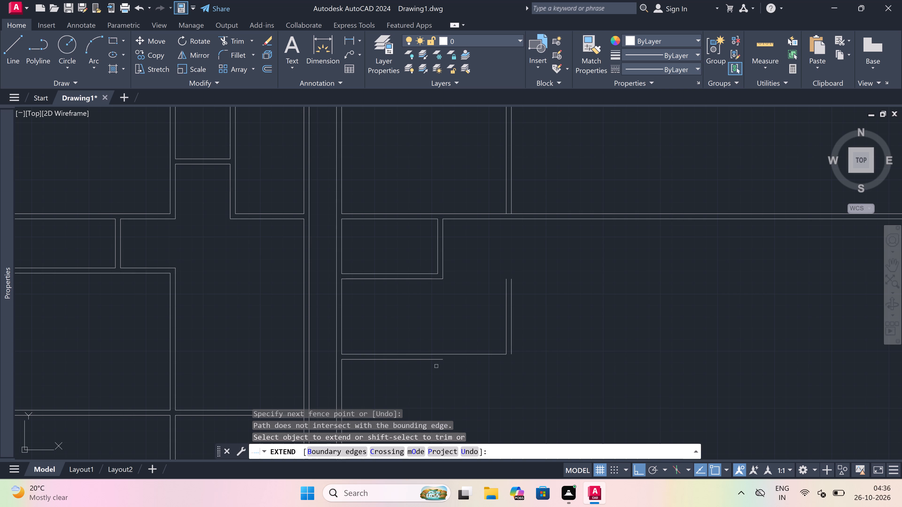
{"action": "key", "text": "Escape"}
Fillet the lower line of the second room's bottom wall with the outer line of its east wall into a corner.
{"action": "key", "text": "f"}
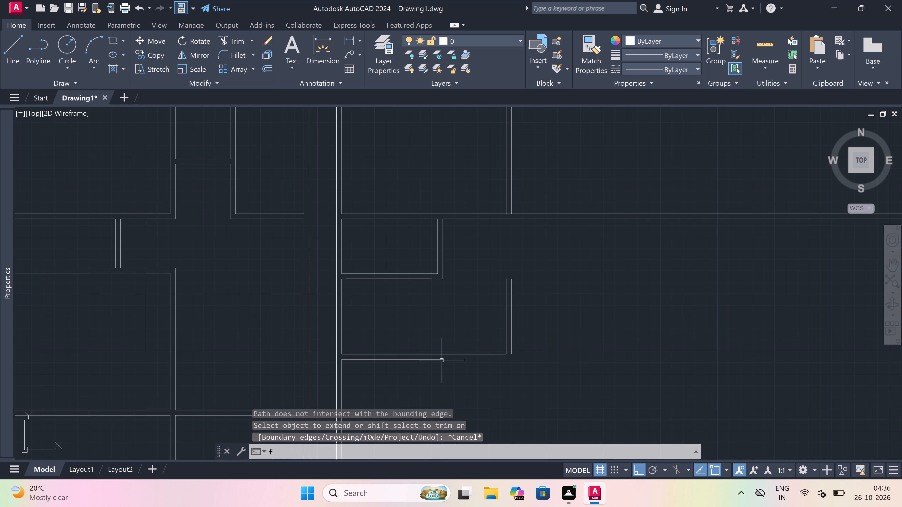
{"action": "key", "text": "space"}
{"action": "left_click", "coordinate": [439, 361]}
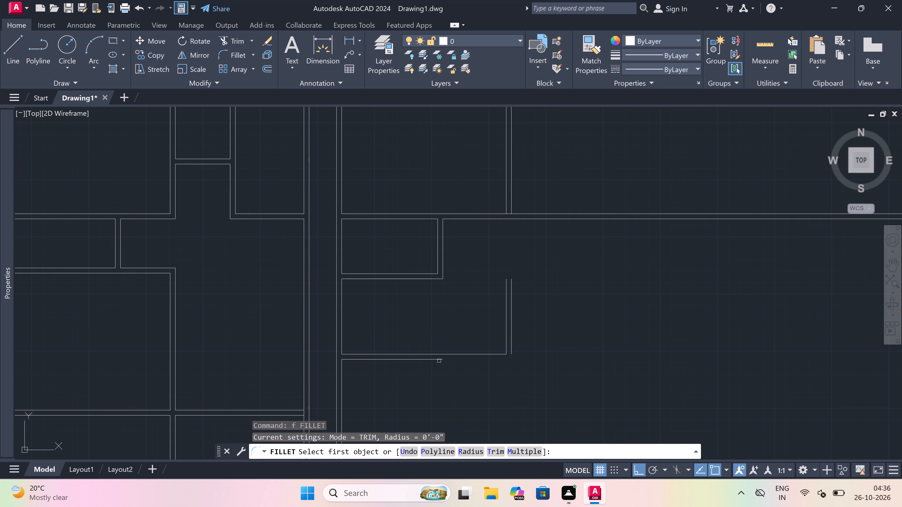
{"action": "left_click", "coordinate": [512, 325]}
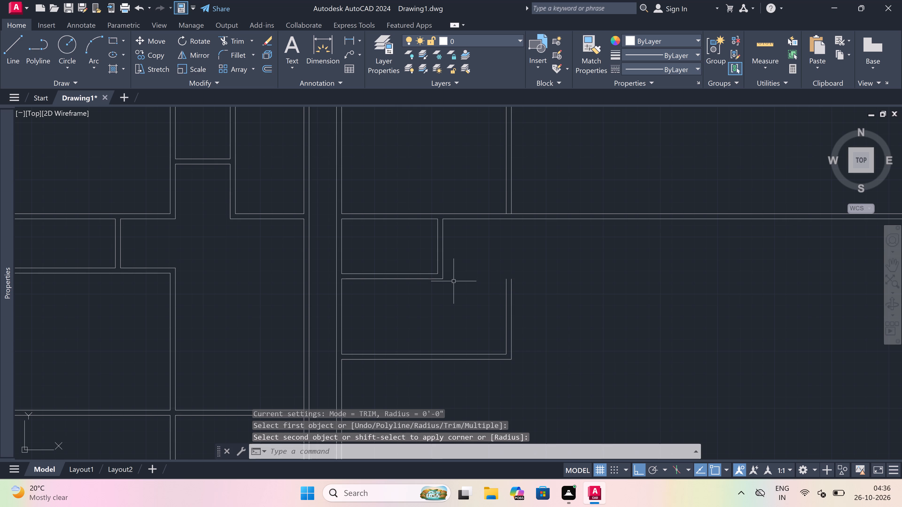
Extend the lower line of the second room's top wall eastward to the inner line of its east wall.
{"action": "key", "text": "e"}
{"action": "key", "text": "x"}
{"action": "key", "text": "space"}
{"action": "left_click", "coordinate": [432, 264]}
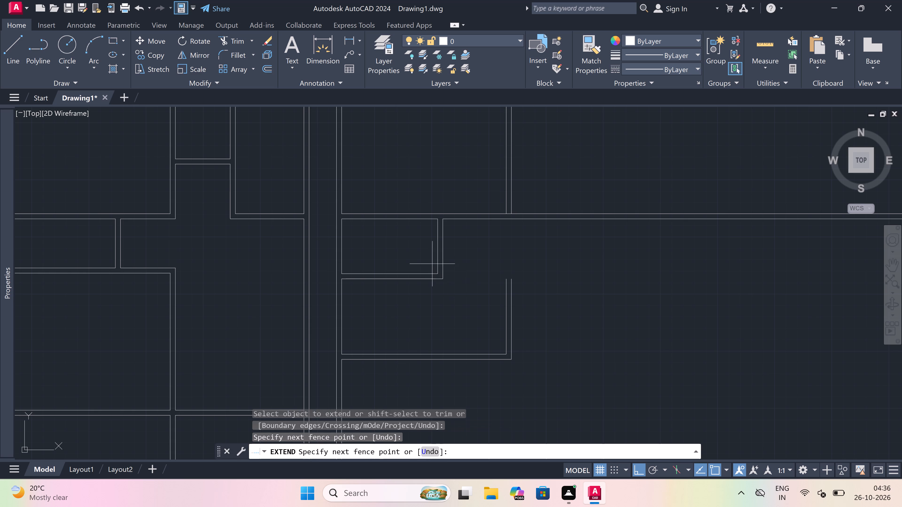
{"action": "left_click", "coordinate": [416, 309]}
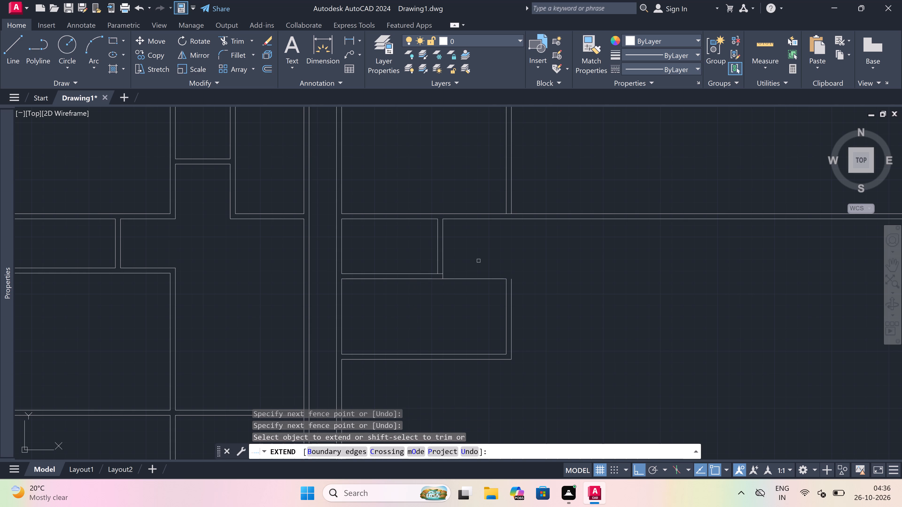
{"action": "scroll", "coordinate": [483, 258], "scroll_direction": "up", "scroll_amount": 2}
{"action": "key", "text": "Escape"}
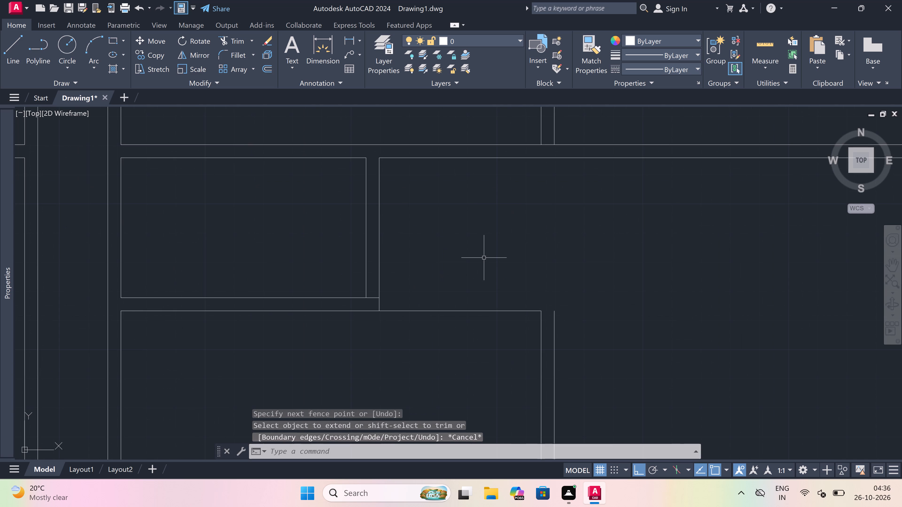
Fillet the outer line of the second room's east wall with the upper line of its top wall into a corner.
{"action": "key", "text": "f"}
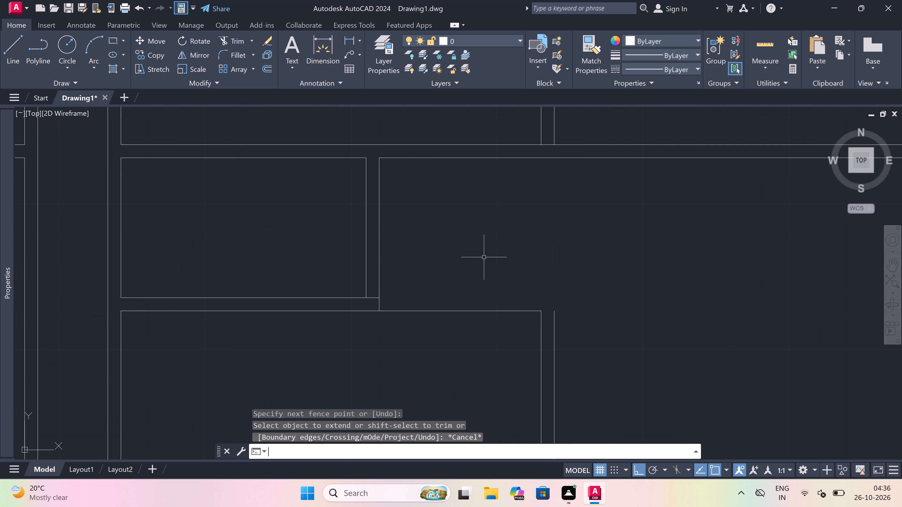
{"action": "key", "text": "space"}
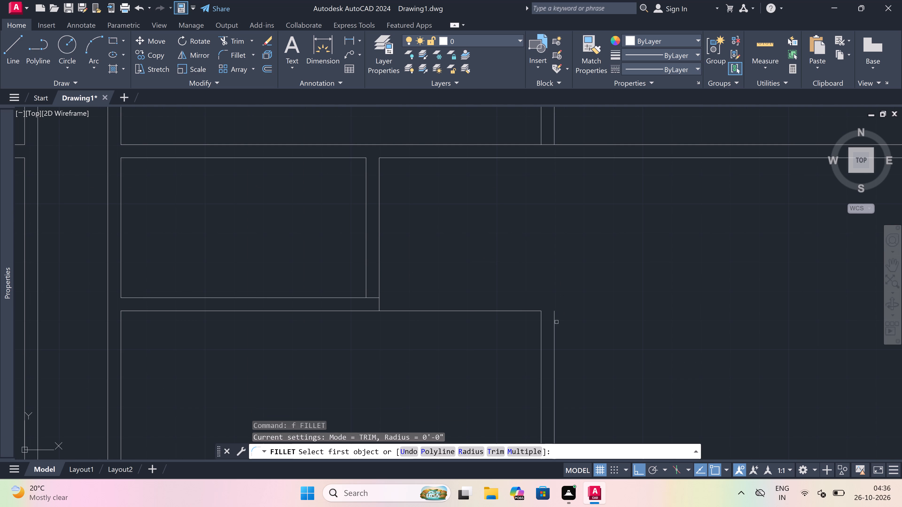
{"action": "left_click", "coordinate": [554, 319]}
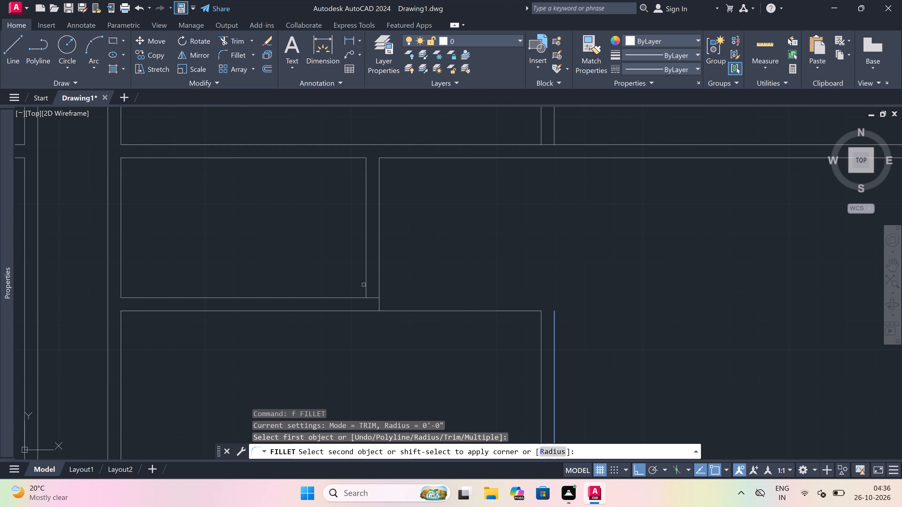
{"action": "left_click", "coordinate": [353, 297]}
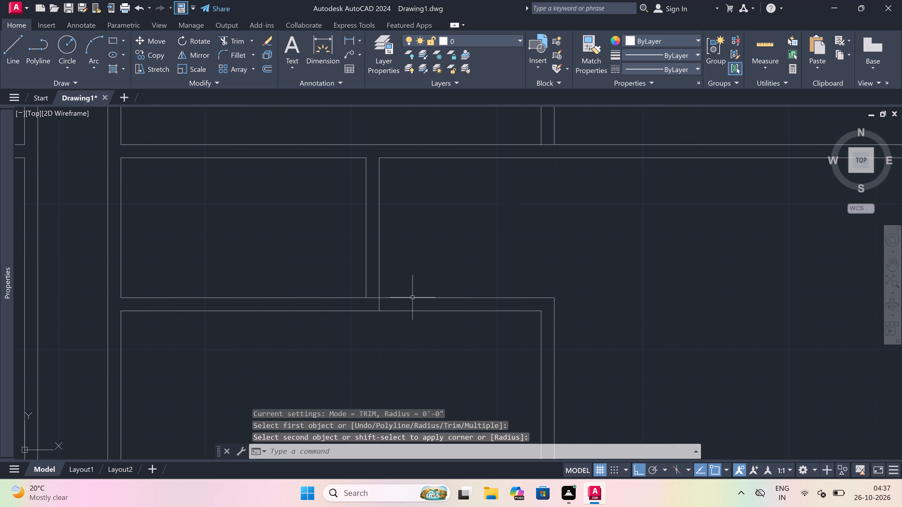
Trim the leftover lines where the small room's east wall meets the second room's top wall to open the junction.
{"action": "key", "text": "t"}
{"action": "key", "text": "r"}
{"action": "key", "text": "space"}
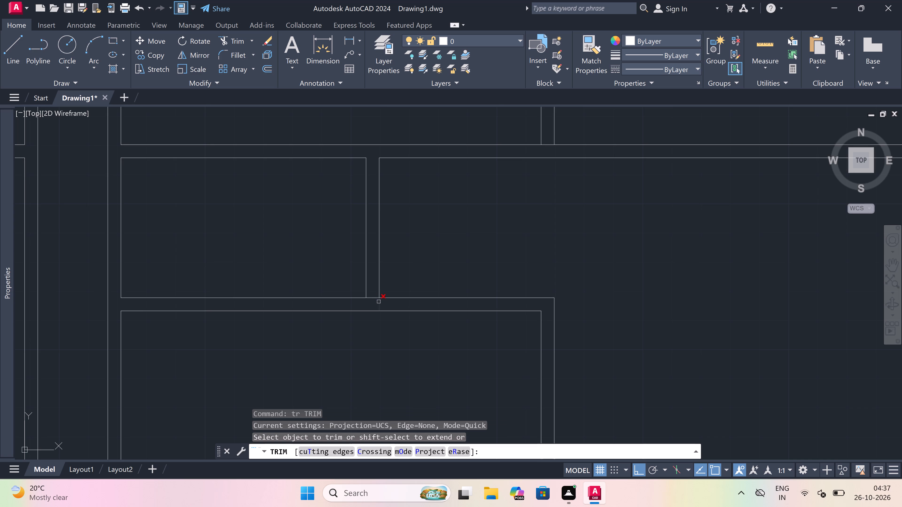
{"action": "scroll", "coordinate": [375, 300], "scroll_direction": "up", "scroll_amount": 2}
{"action": "left_click_drag", "start_coordinate": [375, 299], "coordinate": [384, 302]}
{"action": "left_click", "coordinate": [415, 316]}
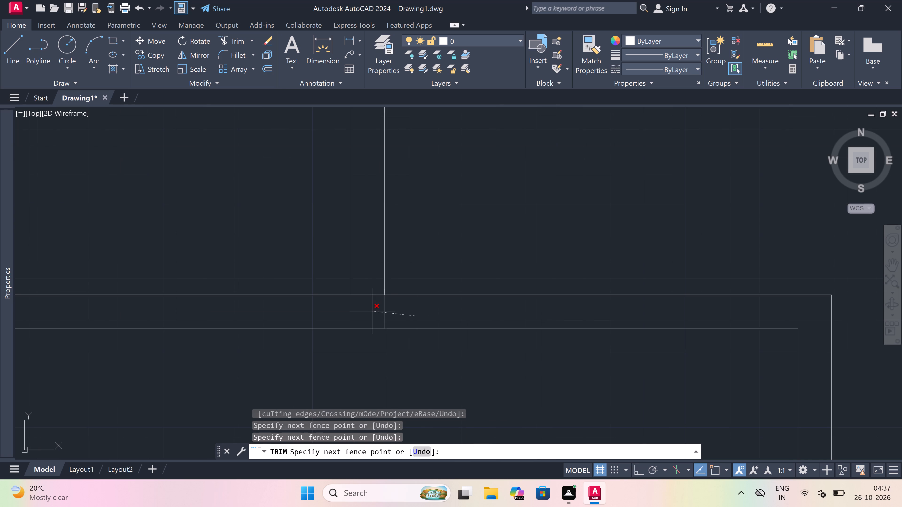
{"action": "left_click", "coordinate": [372, 311]}
{"action": "left_click", "coordinate": [372, 311]}
{"action": "left_click", "coordinate": [371, 285]}
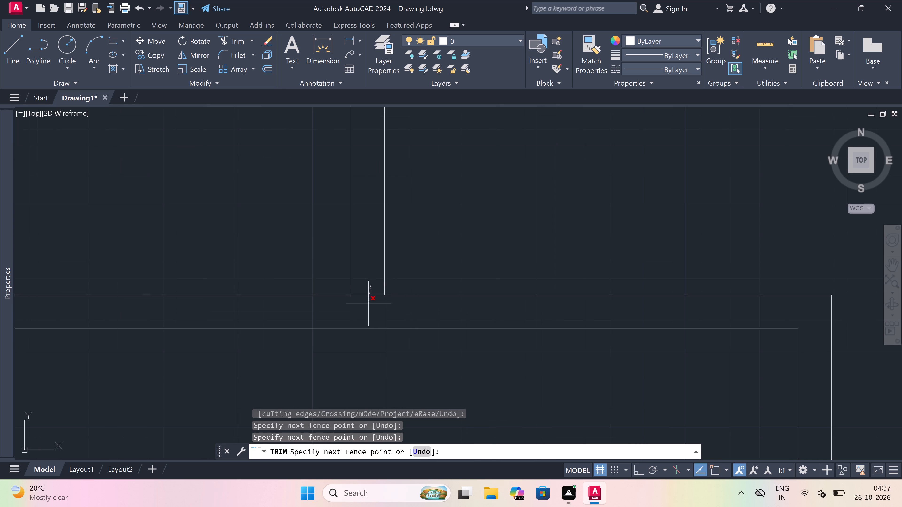
{"action": "left_click", "coordinate": [368, 303]}
{"action": "scroll", "coordinate": [368, 303], "scroll_direction": "down", "scroll_amount": 5}
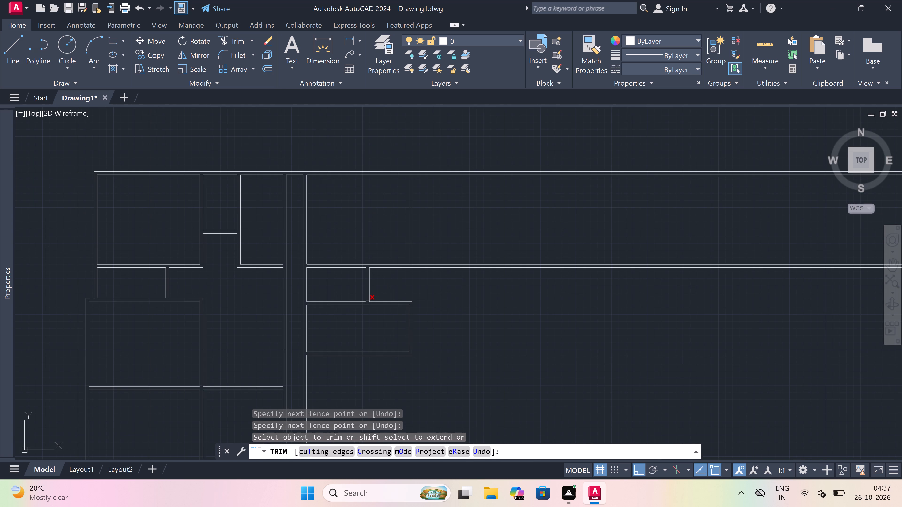
{"action": "key", "text": "Escape"}
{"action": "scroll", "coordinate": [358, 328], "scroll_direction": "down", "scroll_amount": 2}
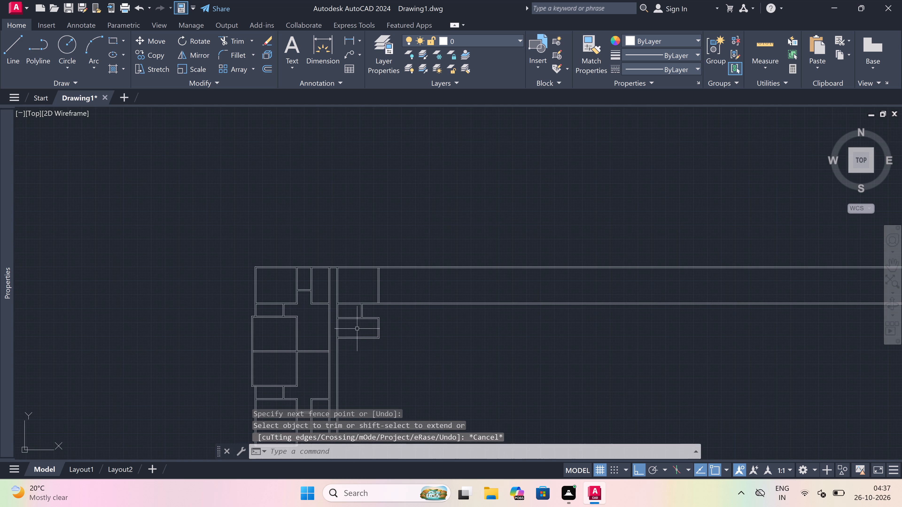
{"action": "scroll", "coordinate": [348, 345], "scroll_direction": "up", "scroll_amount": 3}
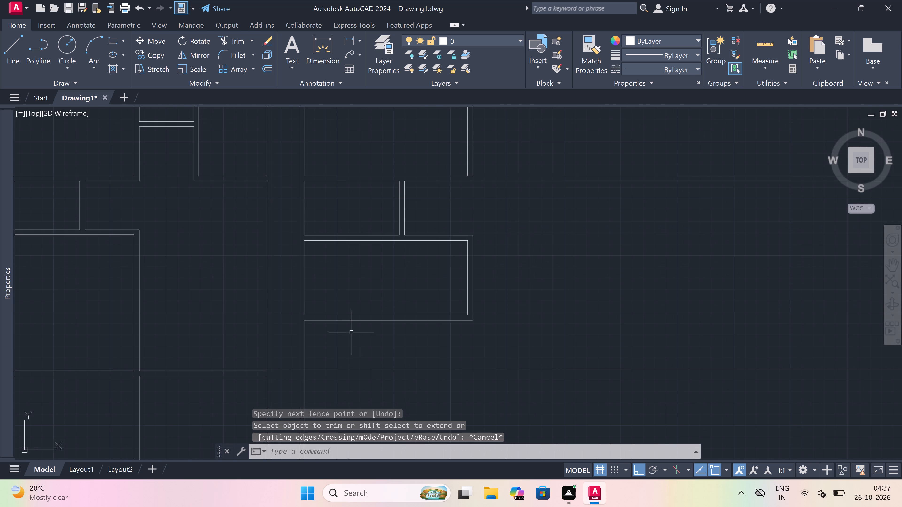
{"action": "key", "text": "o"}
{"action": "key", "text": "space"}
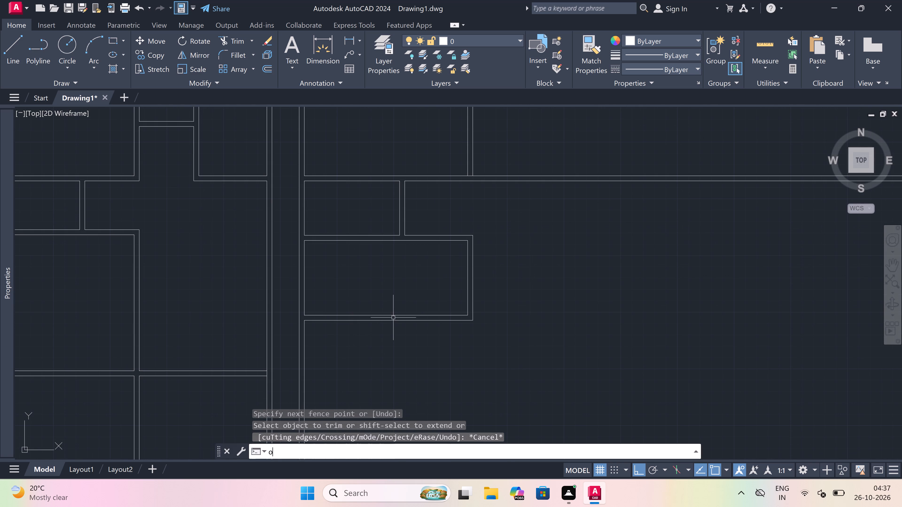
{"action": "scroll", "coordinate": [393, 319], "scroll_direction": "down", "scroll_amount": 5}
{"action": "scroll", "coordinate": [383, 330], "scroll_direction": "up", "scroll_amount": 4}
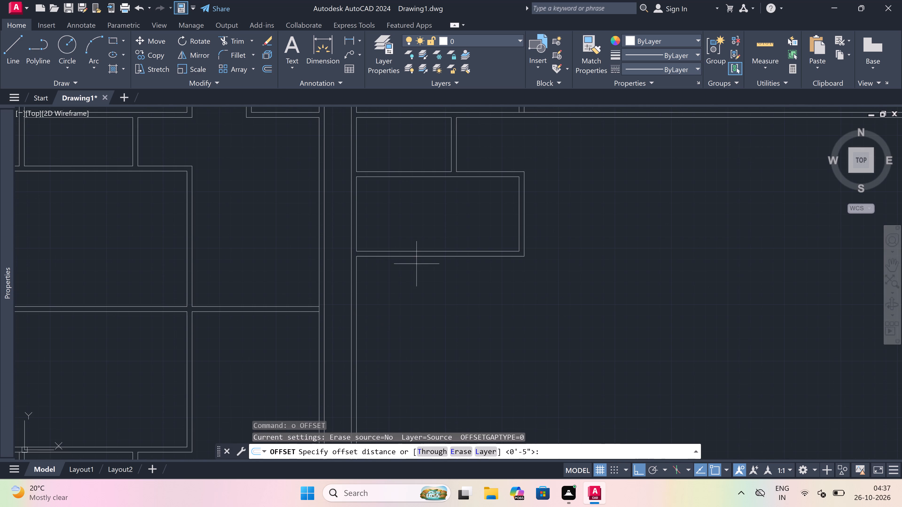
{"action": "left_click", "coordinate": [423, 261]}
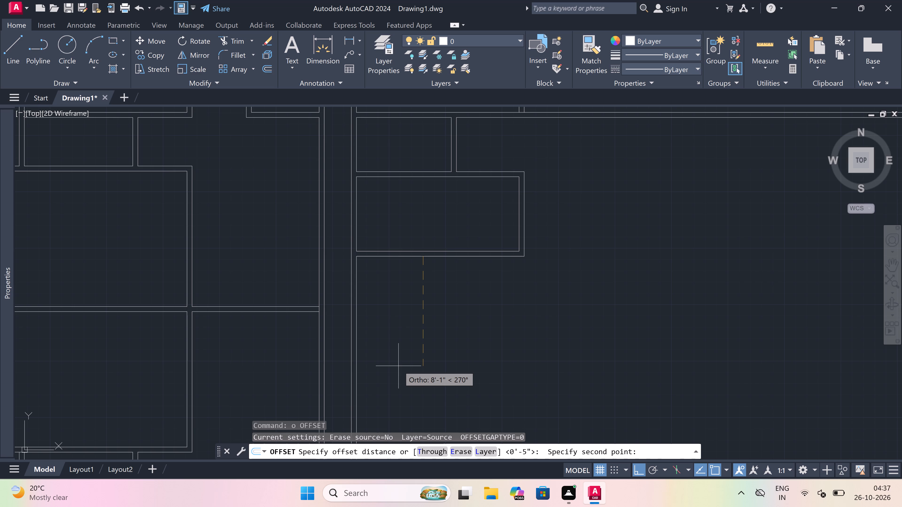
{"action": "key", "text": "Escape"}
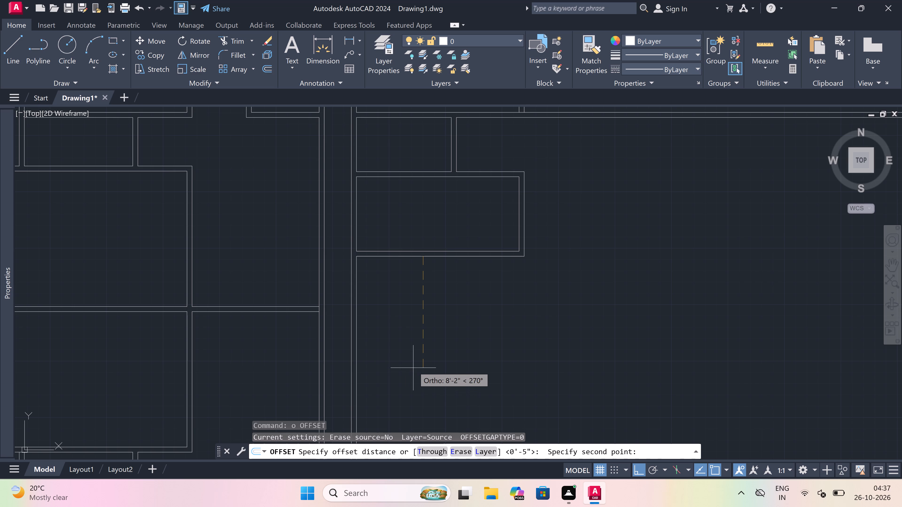
Offset the outer line of the northern room's east wall 4' eastward.
{"action": "scroll", "coordinate": [413, 367], "scroll_direction": "down", "scroll_amount": 4}
{"action": "scroll", "coordinate": [434, 330], "scroll_direction": "up", "scroll_amount": 3}
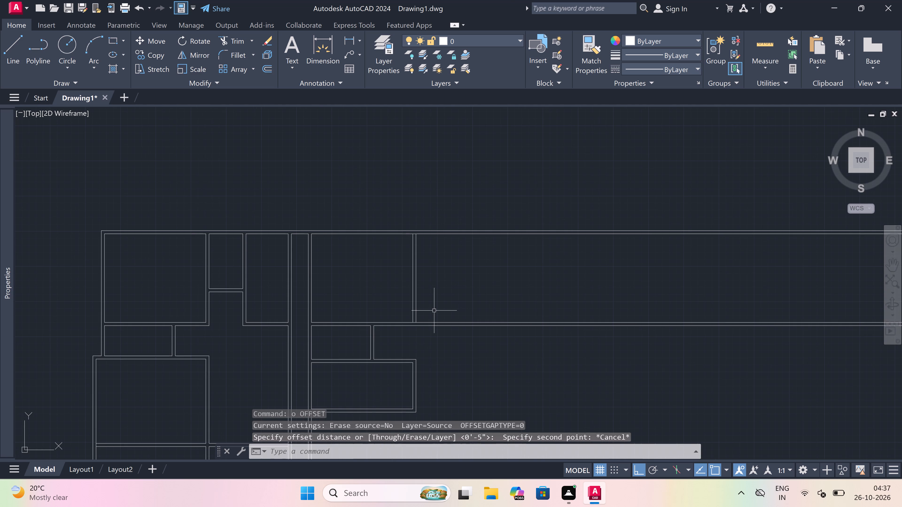
{"action": "key", "text": "space"}
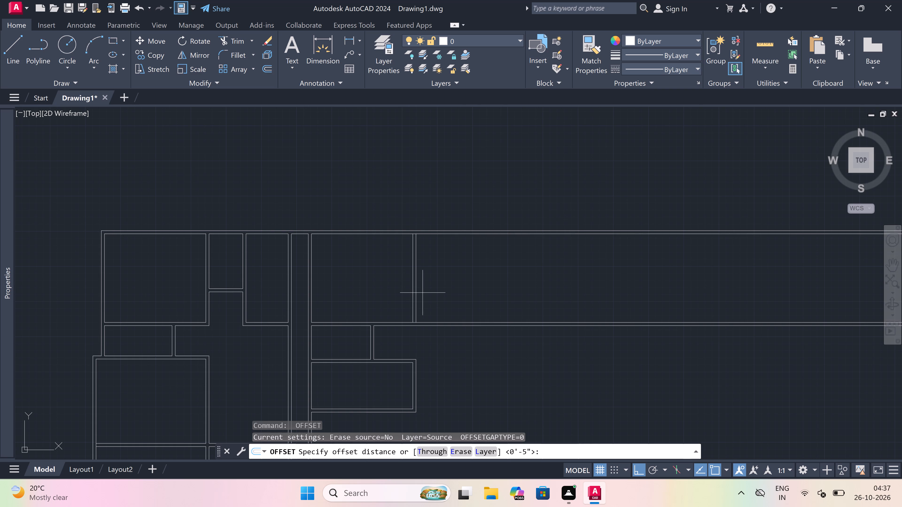
{"action": "left_click_drag", "start_coordinate": [416, 286], "coordinate": [431, 283]}
{"action": "scroll", "coordinate": [474, 275], "scroll_direction": "up", "scroll_amount": 2}
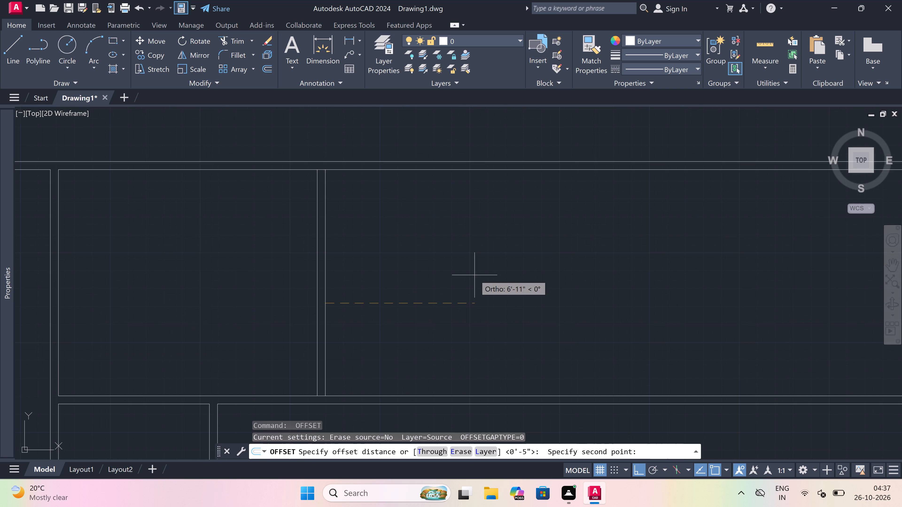
{"action": "type", "text": "4'"}
{"action": "key", "text": "space"}
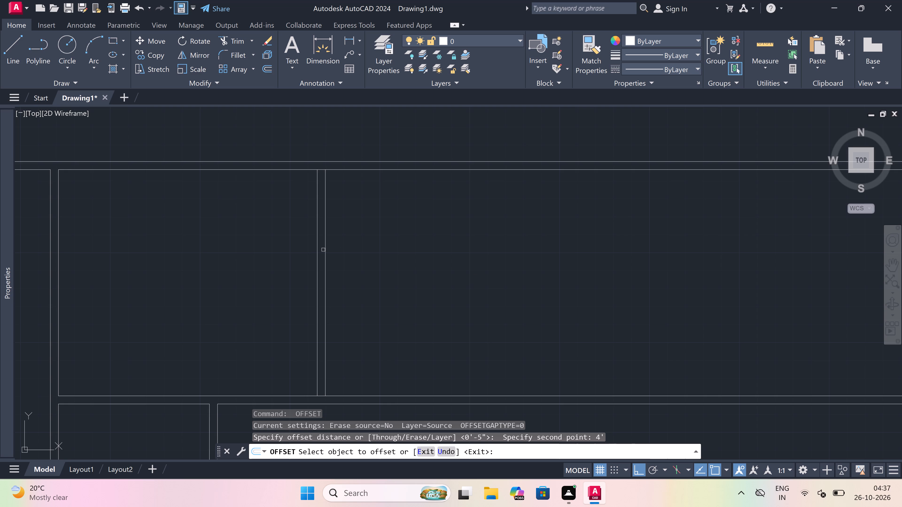
{"action": "left_click_drag", "start_coordinate": [326, 246], "coordinate": [357, 249]}
{"action": "left_click", "coordinate": [531, 259]}
{"action": "key", "text": "Escape"}
Offset the new vertical line 4.5" eastward to form the next partition wall.
{"action": "key", "text": "space"}
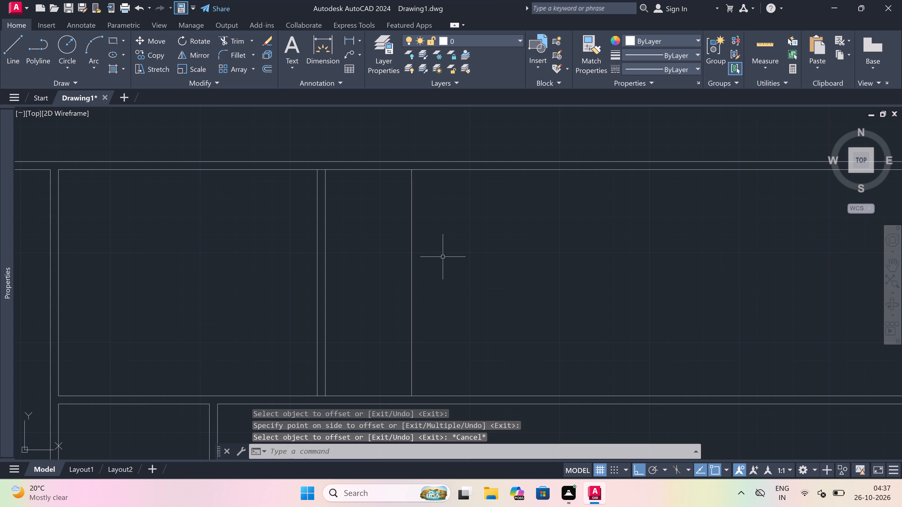
{"action": "left_click", "coordinate": [414, 255]}
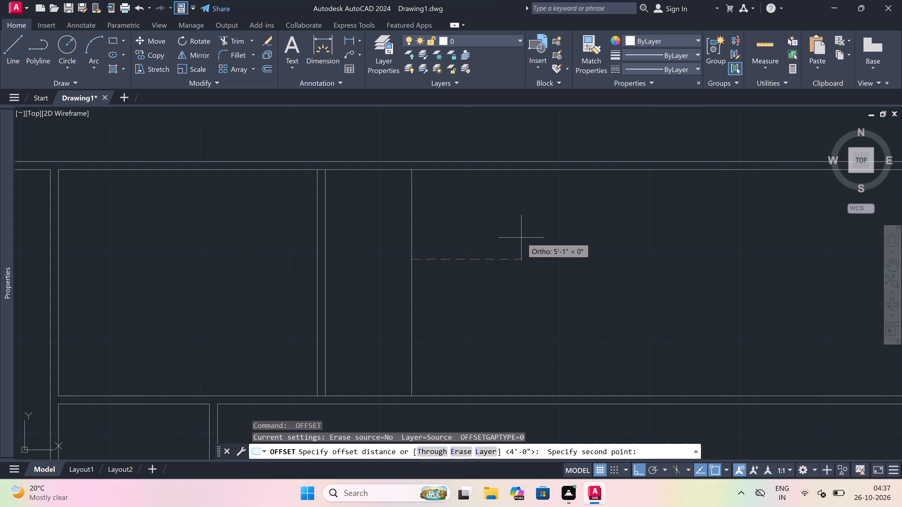
{"action": "type", "text": "4.5\""}
{"action": "key", "text": "space"}
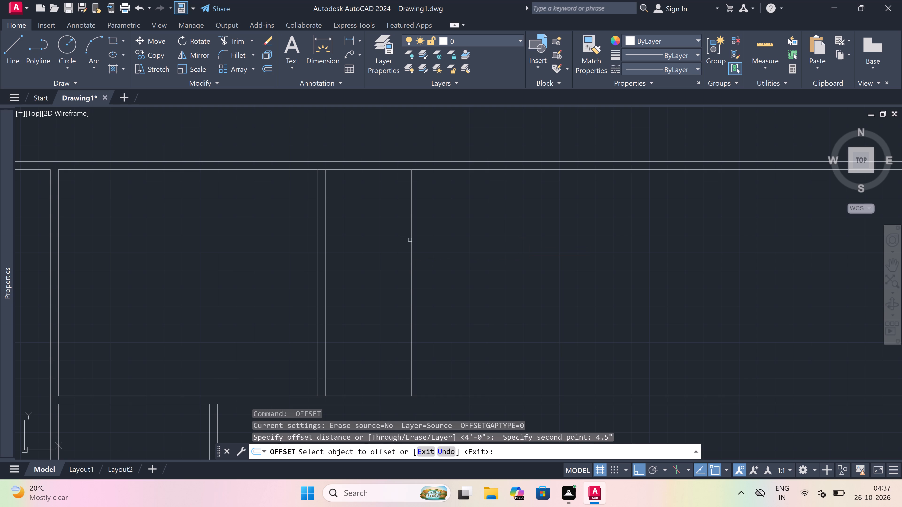
{"action": "left_click_drag", "start_coordinate": [411, 238], "coordinate": [442, 235]}
{"action": "left_click", "coordinate": [453, 234]}
{"action": "key", "text": "Escape"}
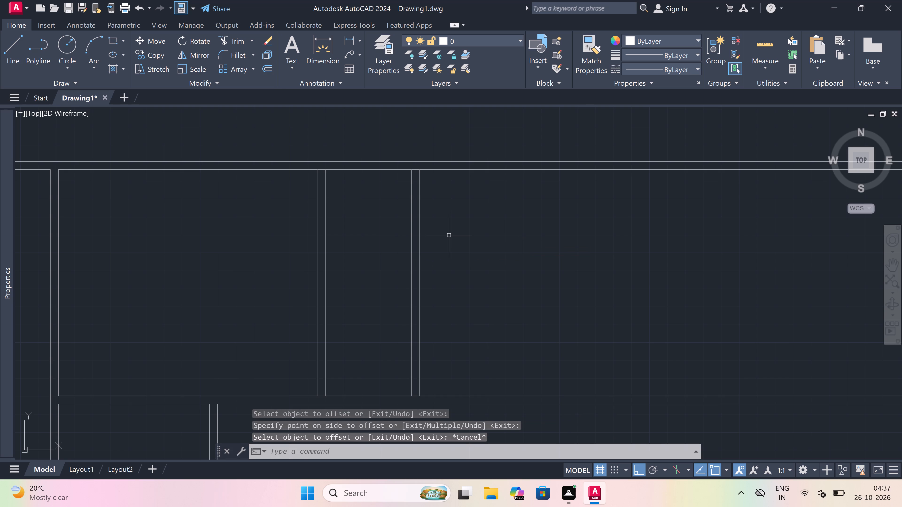
Trim the top wall's inner line between the faces of both new vertical partitions to open their junctions.
{"action": "key", "text": "t"}
{"action": "key", "text": "r"}
{"action": "key", "text": "space"}
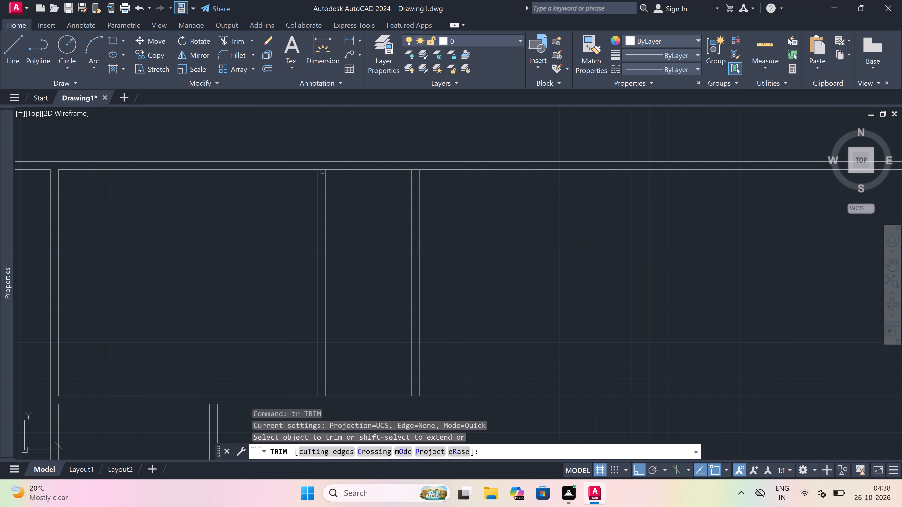
{"action": "left_click", "coordinate": [322, 171]}
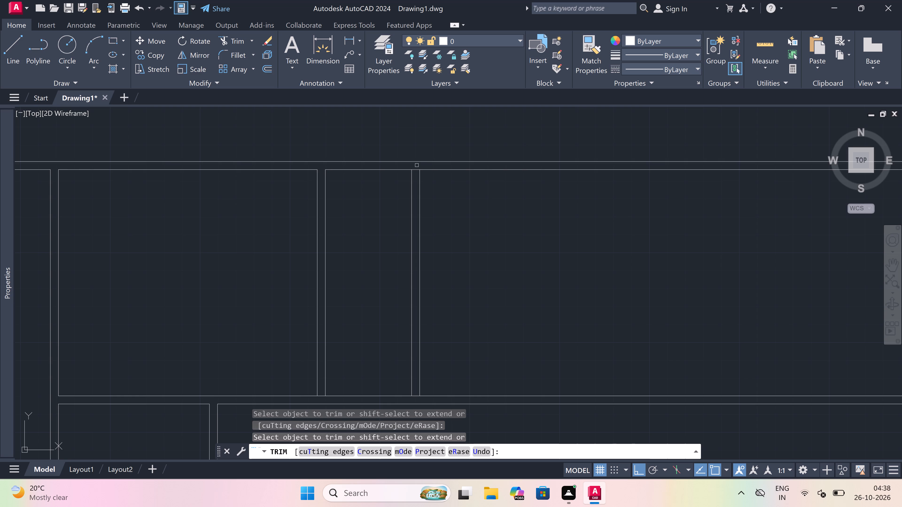
{"action": "left_click", "coordinate": [418, 169]}
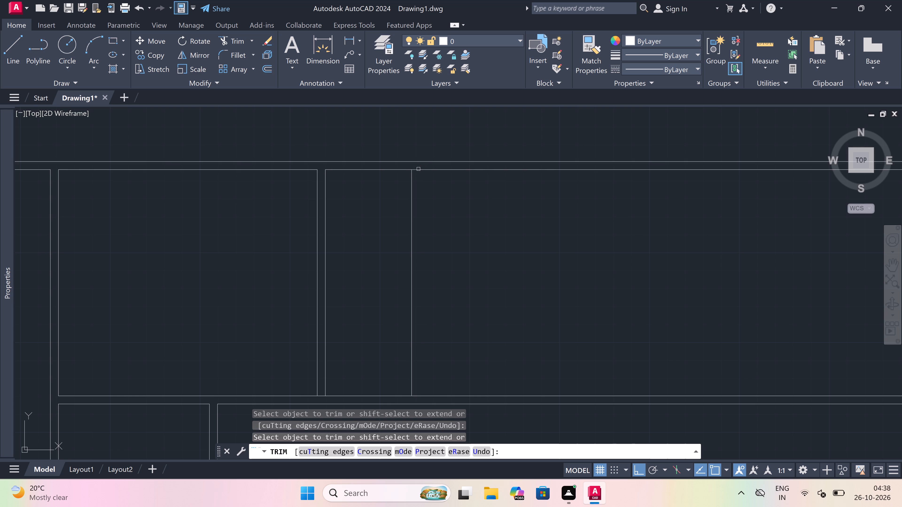
{"action": "key", "text": "ctrl+z"}
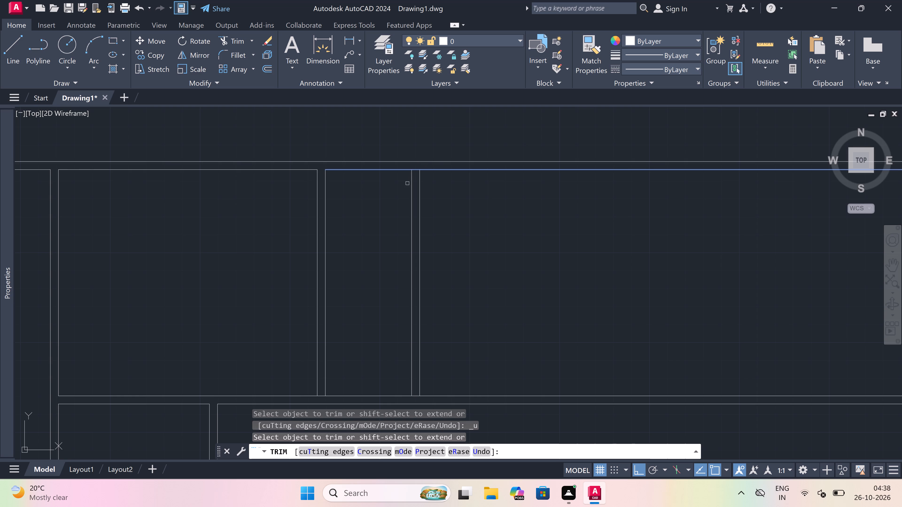
{"action": "scroll", "coordinate": [424, 168], "scroll_direction": "up", "scroll_amount": 3}
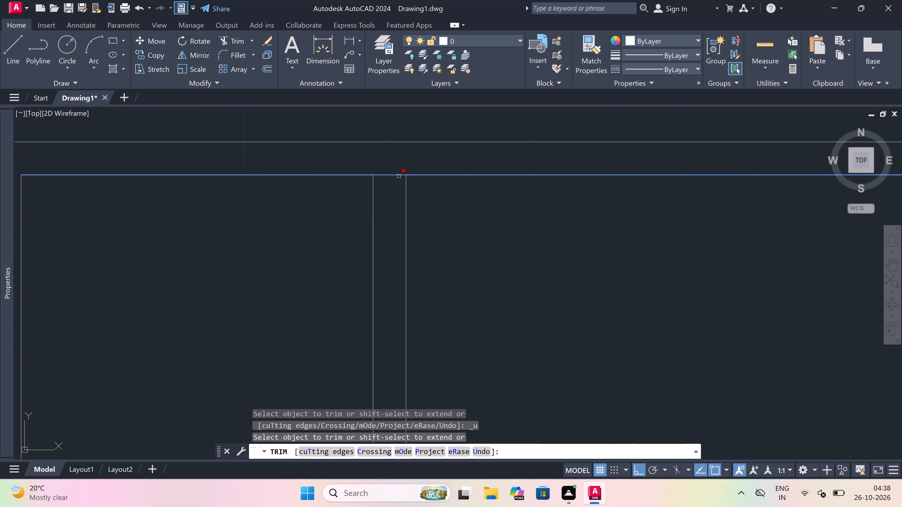
{"action": "left_click", "coordinate": [399, 175]}
{"action": "scroll", "coordinate": [399, 175], "scroll_direction": "down", "scroll_amount": 2}
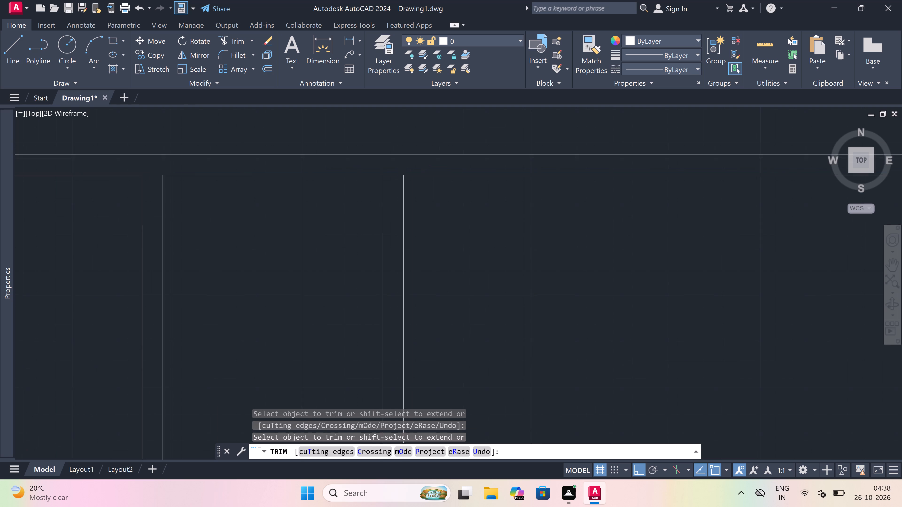
{"action": "scroll", "coordinate": [399, 175], "scroll_direction": "down", "scroll_amount": 1}
{"action": "key", "text": "Escape"}
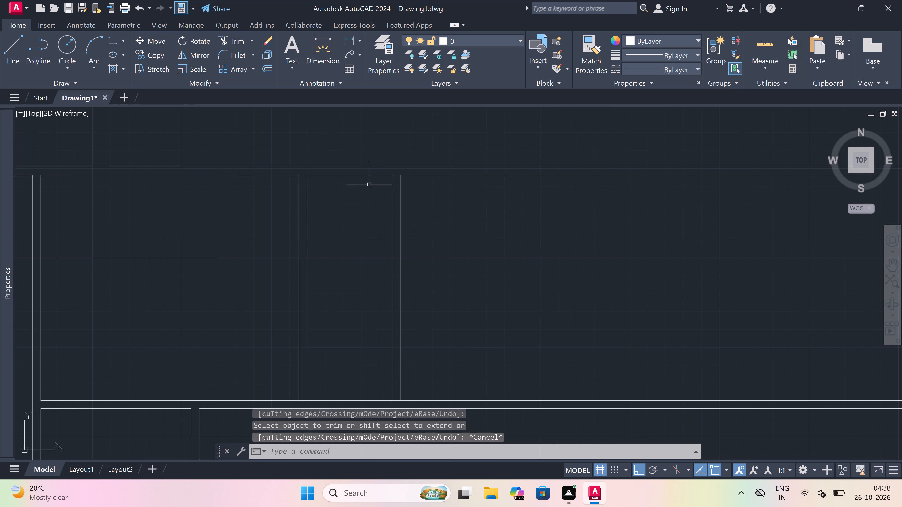
Offset the top wall's inner line between the two partitions 7' southward.
{"action": "left_click_drag", "start_coordinate": [368, 184], "coordinate": [367, 179]}
{"action": "key", "text": "o"}
{"action": "key", "text": "space"}
{"action": "left_click_drag", "start_coordinate": [366, 177], "coordinate": [365, 185]}
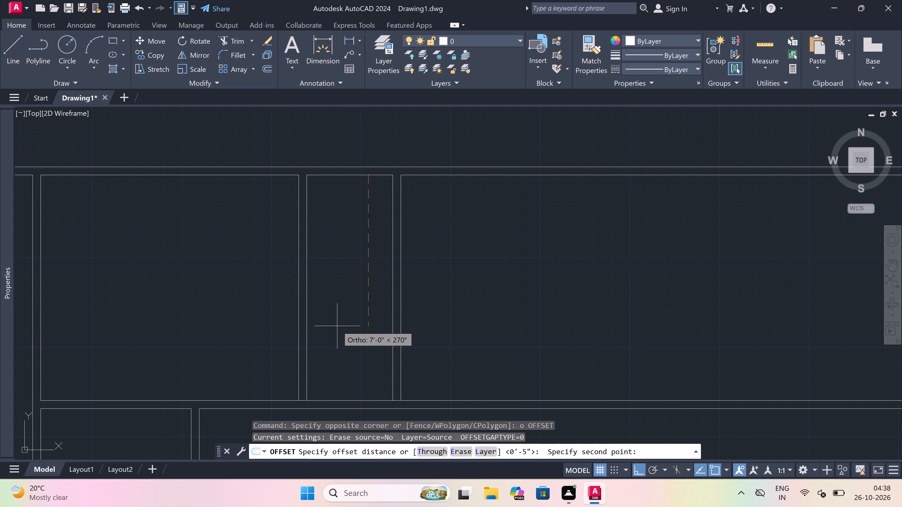
{"action": "type", "text": "7'"}
{"action": "key", "text": "space"}
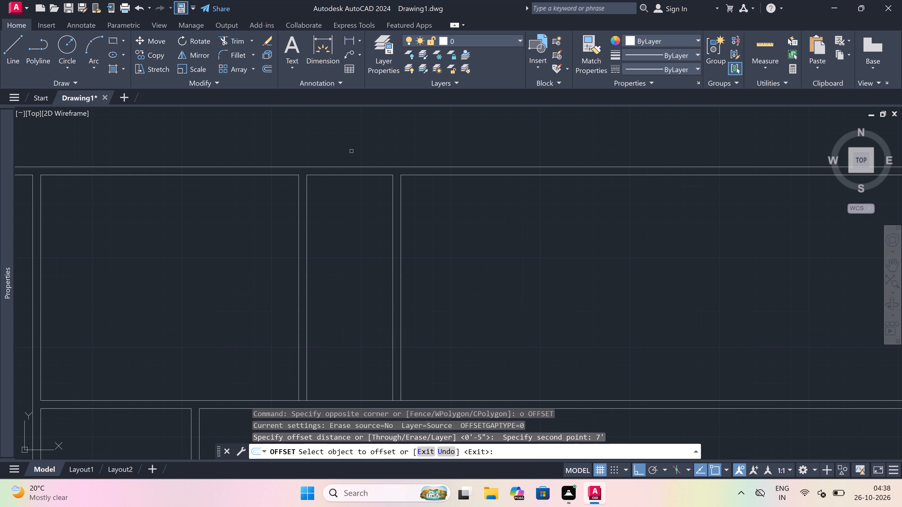
{"action": "left_click_drag", "start_coordinate": [351, 176], "coordinate": [351, 239]}
{"action": "left_click", "coordinate": [351, 280]}
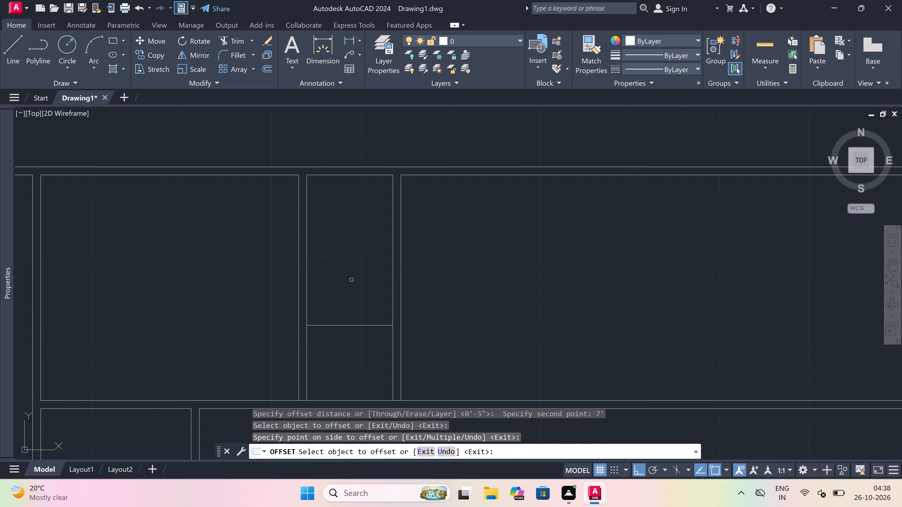
{"action": "key", "text": "Escape"}
Offset the new horizontal line 4.5" southward to form the cross wall of the narrow room.
{"action": "key", "text": "space"}
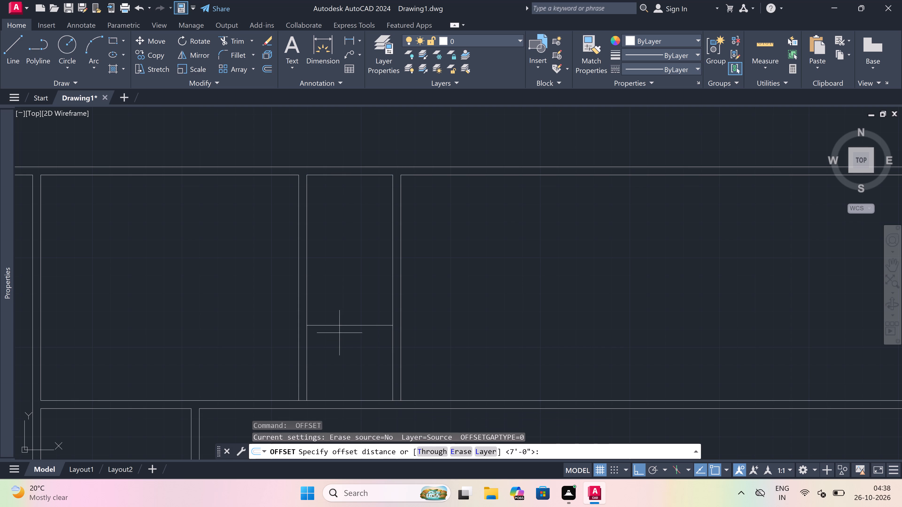
{"action": "left_click_drag", "start_coordinate": [339, 329], "coordinate": [341, 339]}
{"action": "type", "text": "4.5\""}
{"action": "key", "text": "space"}
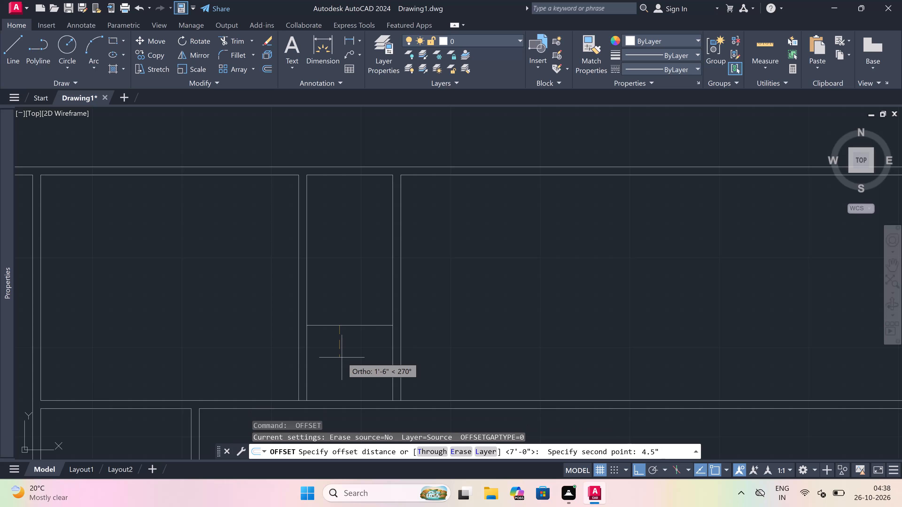
{"action": "left_click_drag", "start_coordinate": [338, 326], "coordinate": [338, 351]}
{"action": "left_click", "coordinate": [338, 363]}
{"action": "key", "text": "Escape"}
Offset the outer line of the narrow room's east wall 10' eastward.
{"action": "scroll", "coordinate": [378, 293], "scroll_direction": "down", "scroll_amount": 3}
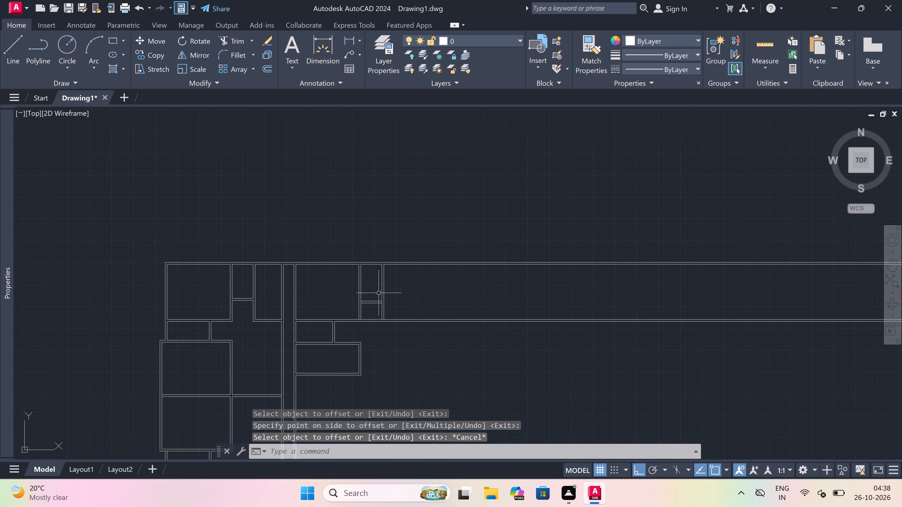
{"action": "key", "text": "space"}
{"action": "scroll", "coordinate": [381, 291], "scroll_direction": "up", "scroll_amount": 2}
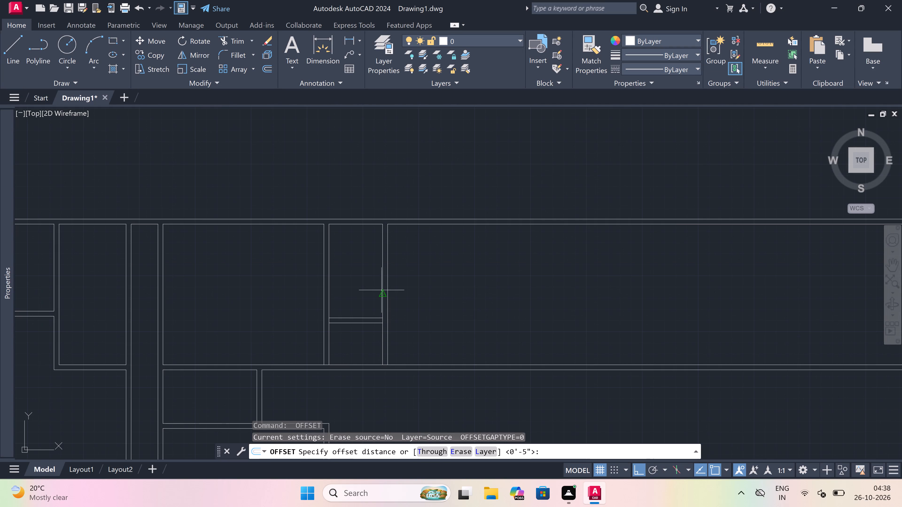
{"action": "left_click_drag", "start_coordinate": [390, 288], "coordinate": [401, 287]}
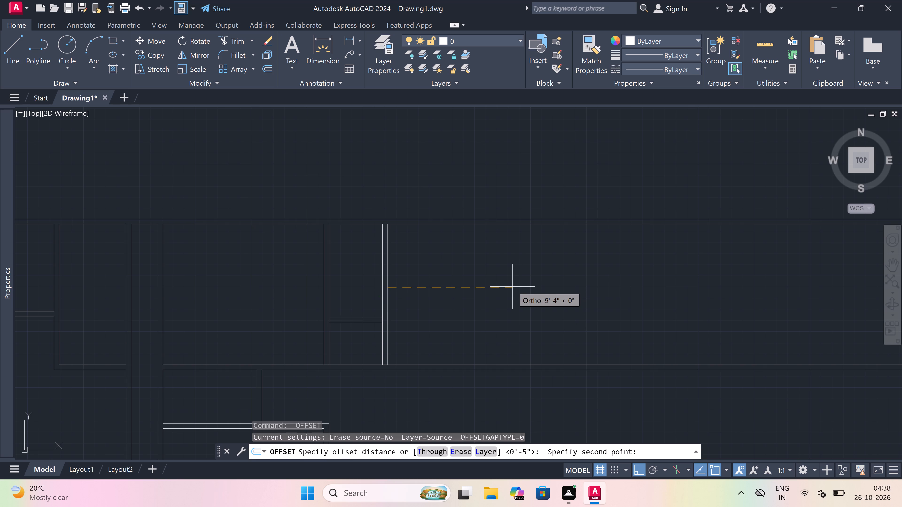
{"action": "type", "text": "10'"}
{"action": "key", "text": "space"}
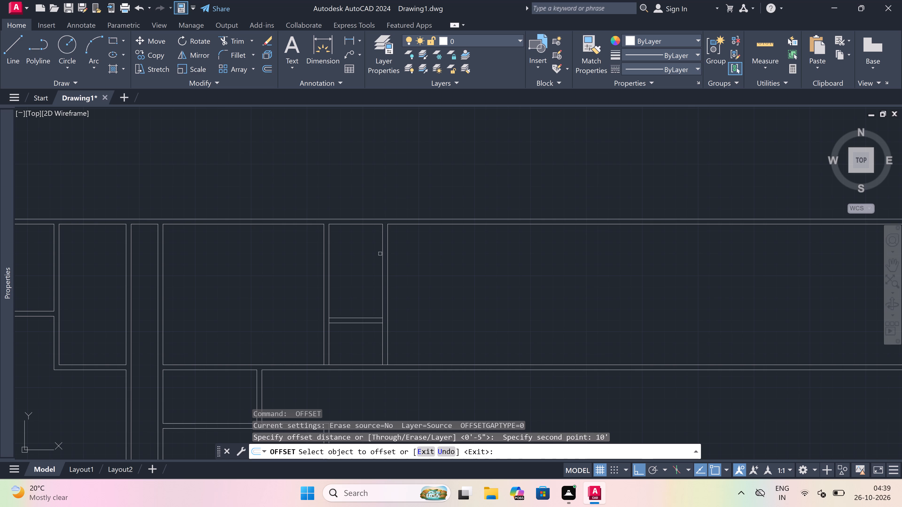
{"action": "left_click_drag", "start_coordinate": [387, 251], "coordinate": [432, 252]}
{"action": "left_click", "coordinate": [491, 253]}
{"action": "key", "text": "Escape"}
Offset the new vertical line 4.5" eastward to form the 10' room's east wall.
{"action": "key", "text": "space"}
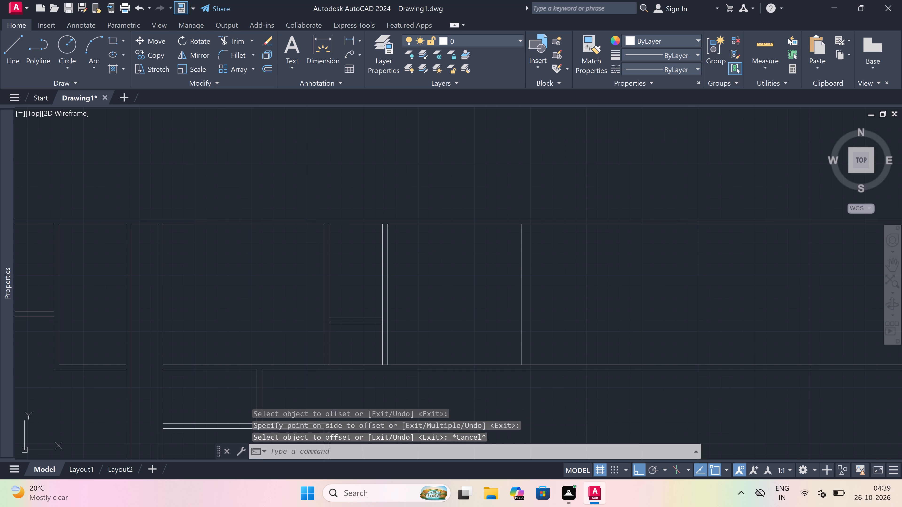
{"action": "left_click_drag", "start_coordinate": [517, 265], "coordinate": [544, 265]}
{"action": "type", "text": "4.5\""}
{"action": "key", "text": "space"}
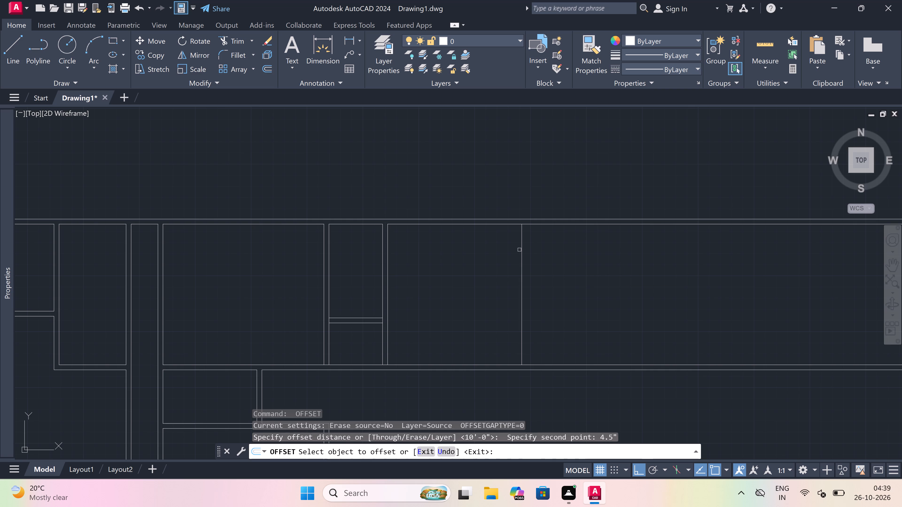
{"action": "left_click_drag", "start_coordinate": [521, 250], "coordinate": [544, 257]}
{"action": "left_click", "coordinate": [549, 259]}
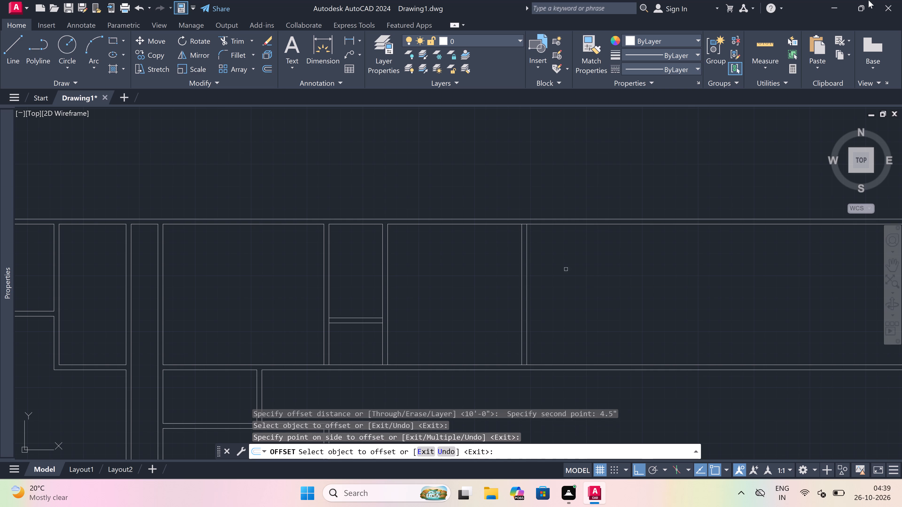
{"action": "key", "text": "Escape"}
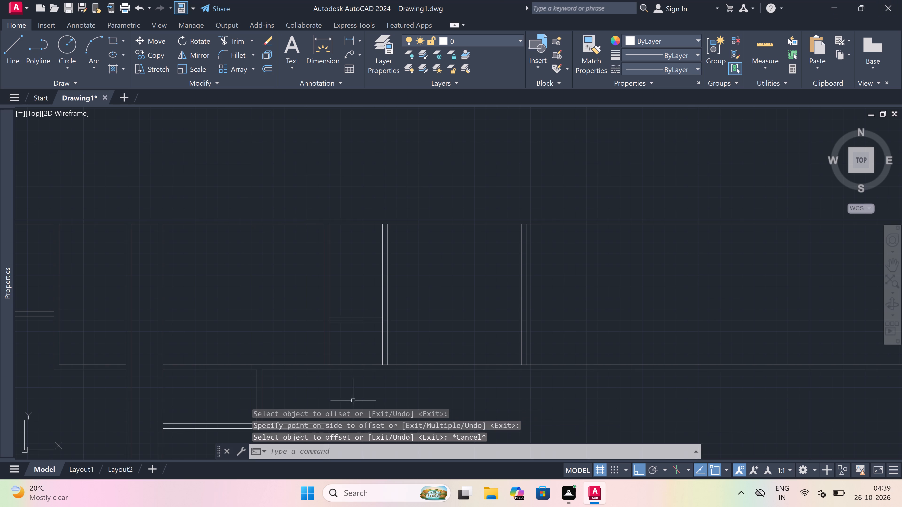
Offset the outer line of the 10' room's east wall 5' eastward.
{"action": "key", "text": "space"}
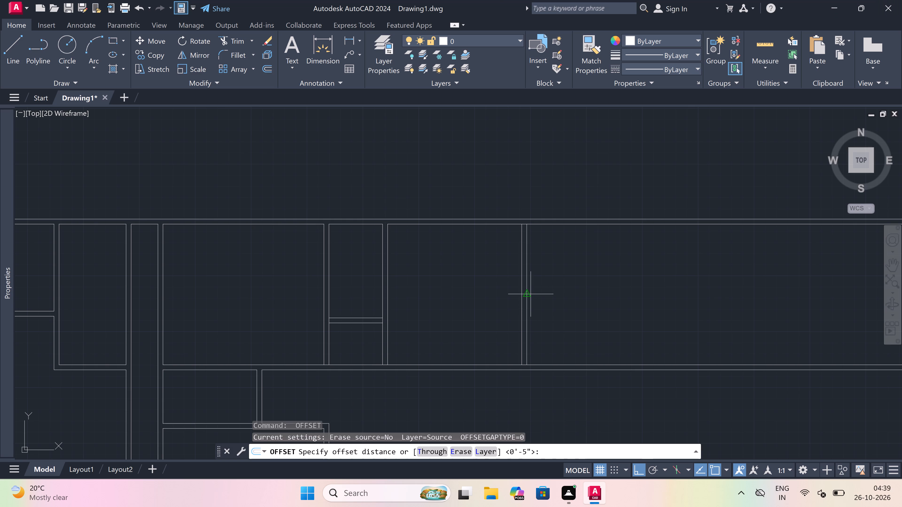
{"action": "left_click_drag", "start_coordinate": [531, 294], "coordinate": [556, 294]}
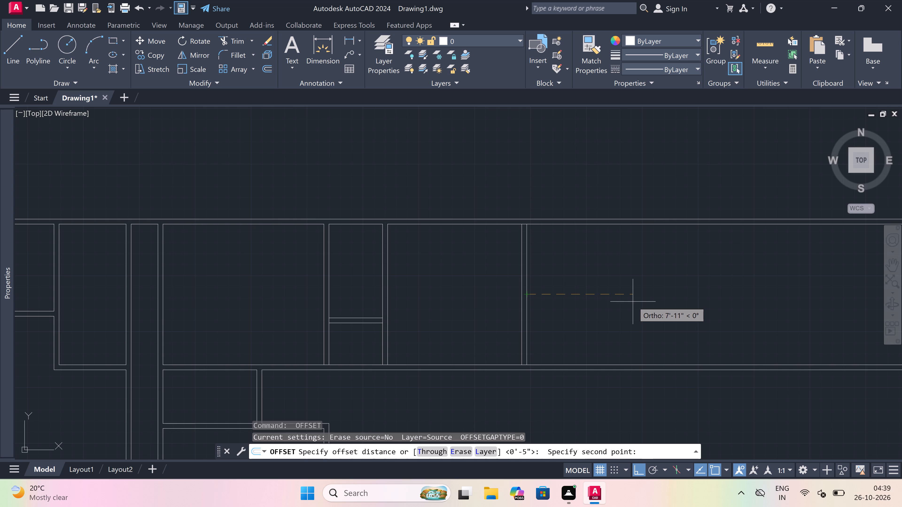
{"action": "type", "text": "5'"}
{"action": "key", "text": "space"}
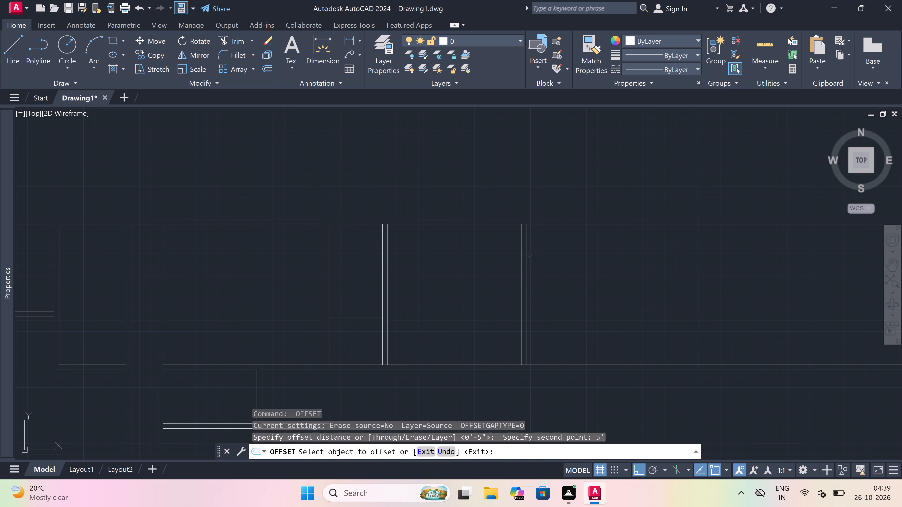
{"action": "left_click_drag", "start_coordinate": [530, 258], "coordinate": [544, 259]}
{"action": "left_click", "coordinate": [578, 262]}
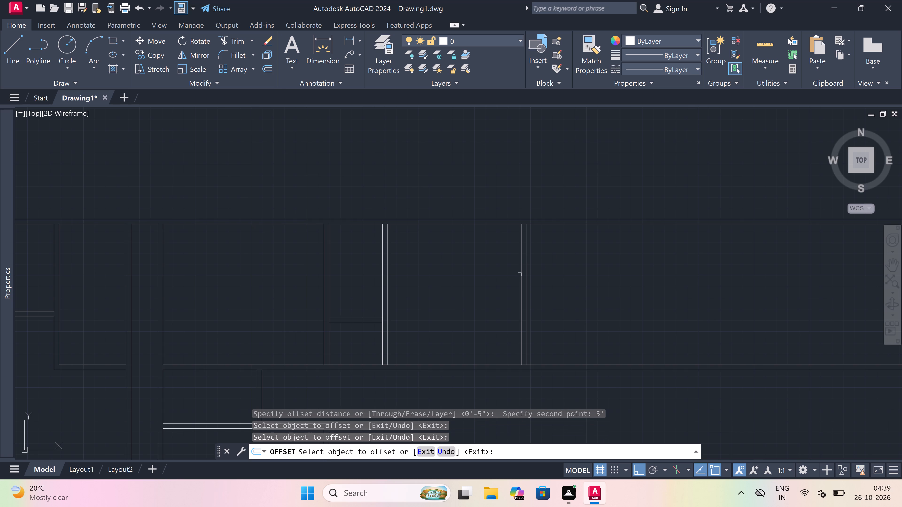
{"action": "left_click_drag", "start_coordinate": [527, 273], "coordinate": [574, 273]}
{"action": "left_click", "coordinate": [595, 273]}
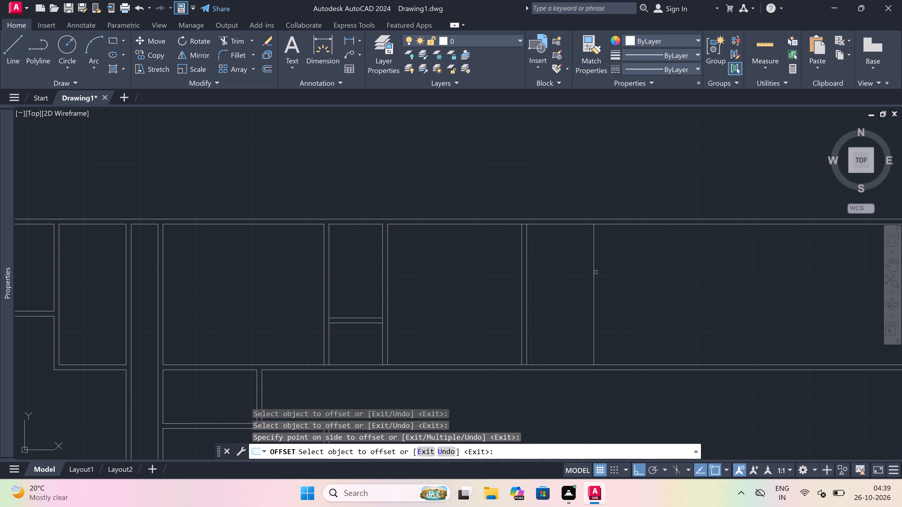
{"action": "key", "text": "Escape"}
Offset the new vertical line 4.5" eastward to form the 5' room's east wall.
{"action": "key", "text": "space"}
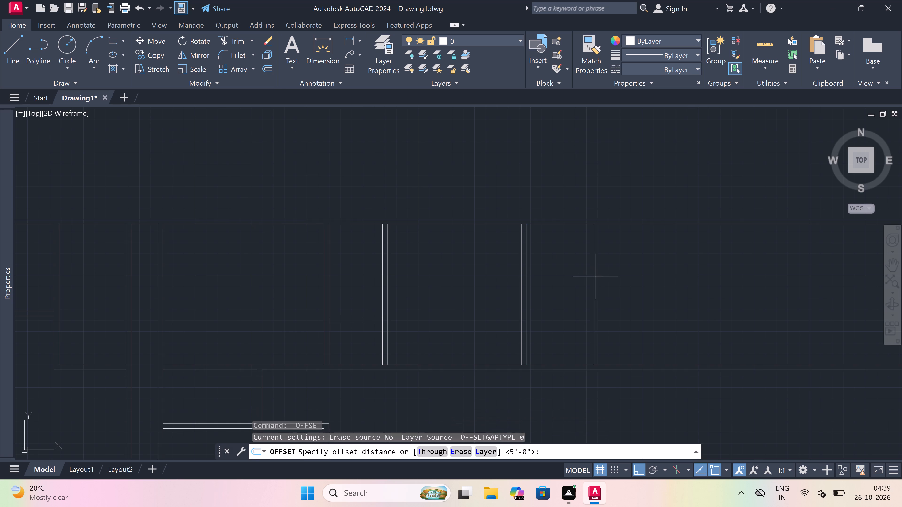
{"action": "left_click_drag", "start_coordinate": [593, 277], "coordinate": [618, 277]}
{"action": "type", "text": "4.5\""}
{"action": "key", "text": "space"}
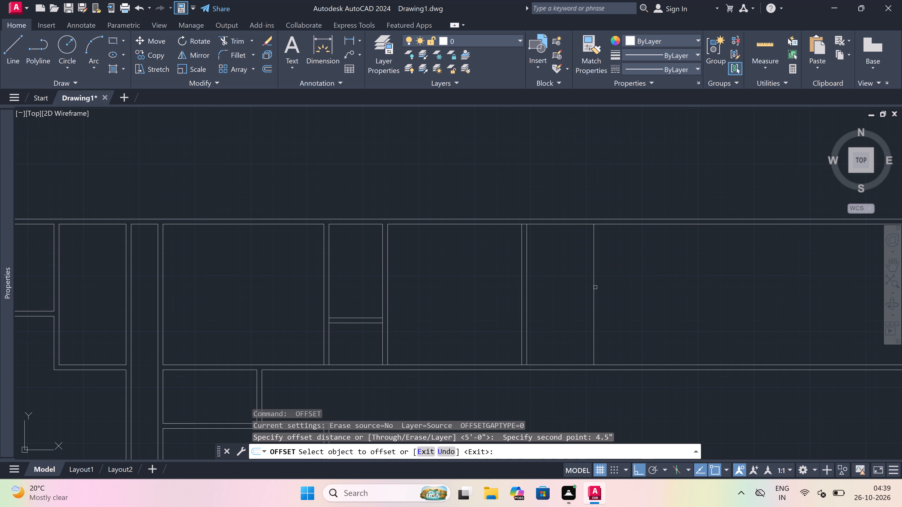
{"action": "left_click_drag", "start_coordinate": [594, 283], "coordinate": [619, 285]}
{"action": "left_click", "coordinate": [638, 286]}
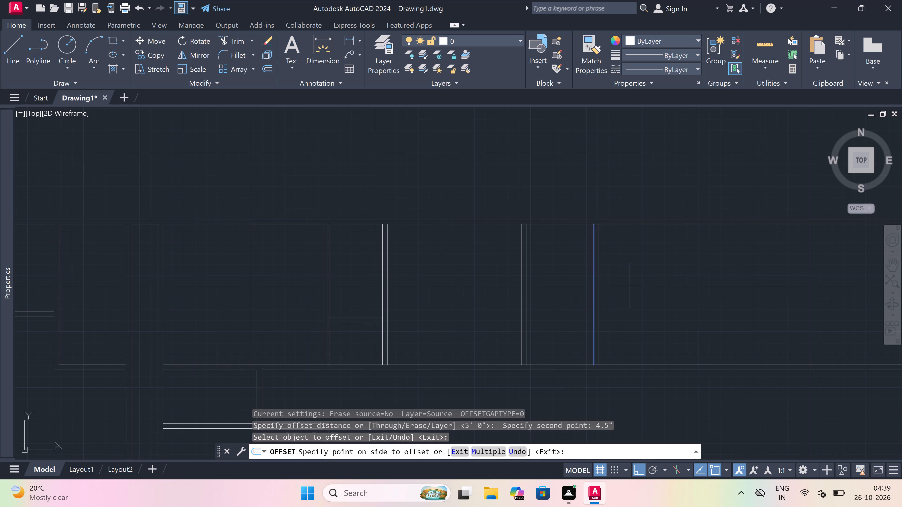
{"action": "key", "text": "Escape"}
Offset the outer line of the 5' room's east wall 4' eastward.
{"action": "key", "text": "space"}
{"action": "left_click_drag", "start_coordinate": [602, 285], "coordinate": [620, 284]}
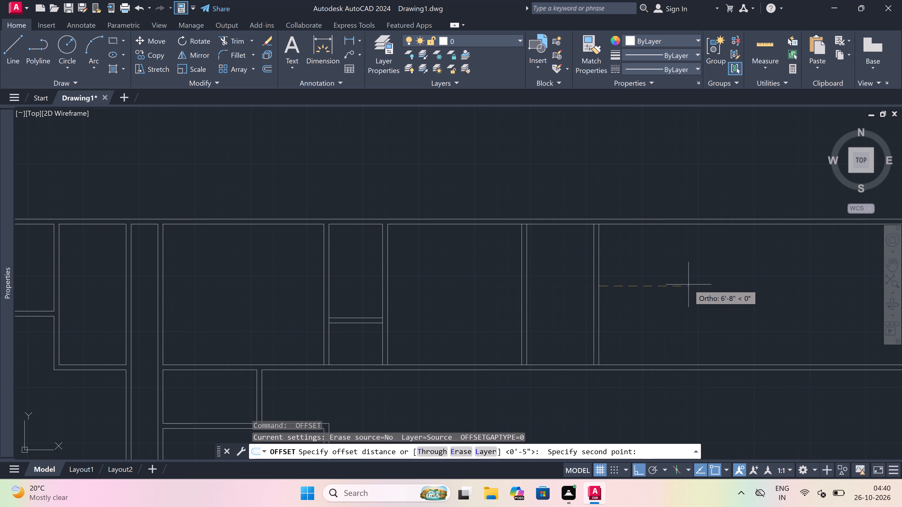
{"action": "type", "text": "4'"}
{"action": "key", "text": "space"}
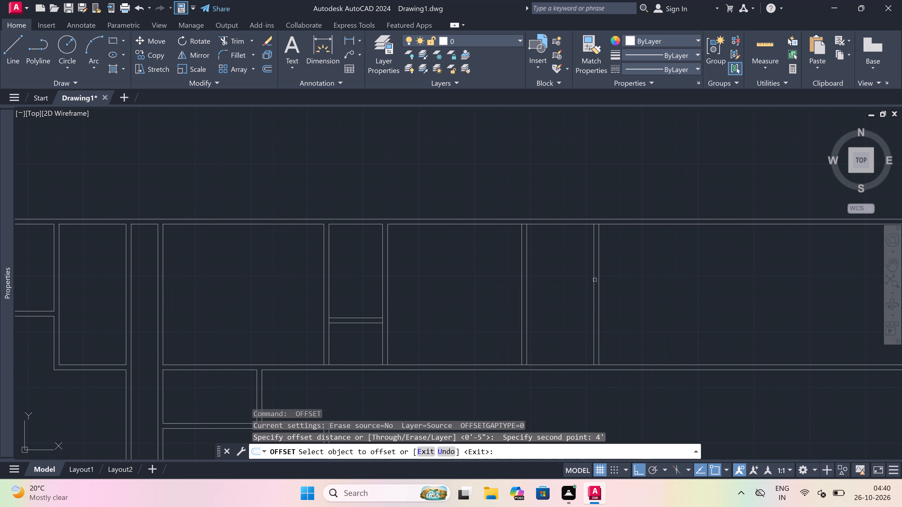
{"action": "left_click_drag", "start_coordinate": [598, 276], "coordinate": [627, 278]}
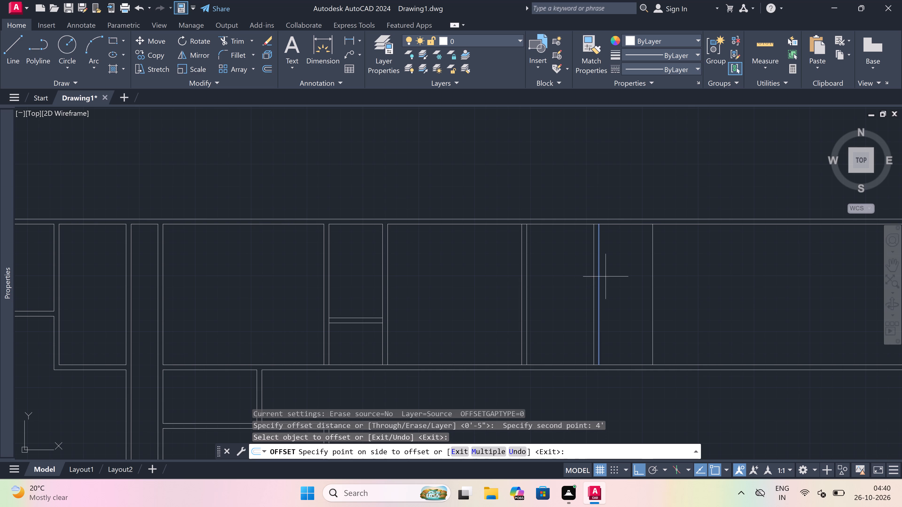
{"action": "left_click", "coordinate": [657, 282]}
{"action": "key", "text": "Escape"}
Offset the new vertical line 4.5" eastward to form the 4' room's east wall.
{"action": "key", "text": "space"}
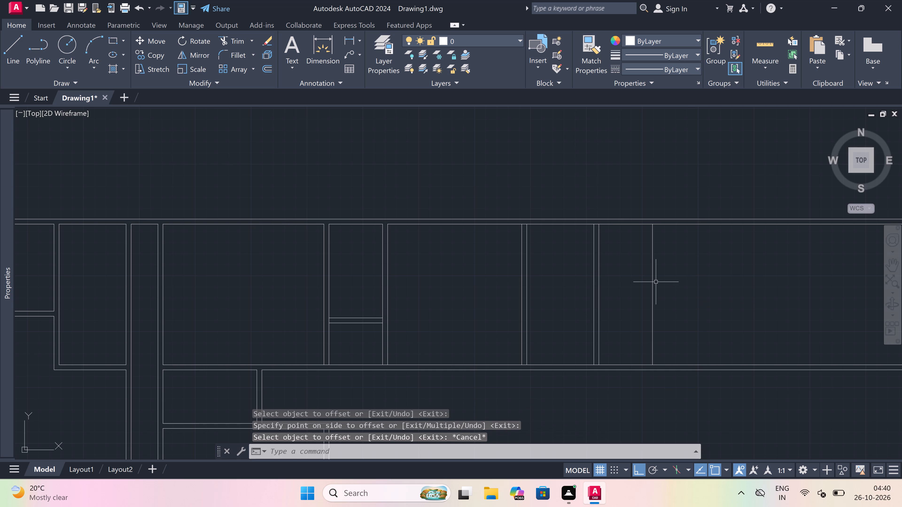
{"action": "left_click", "coordinate": [654, 281]}
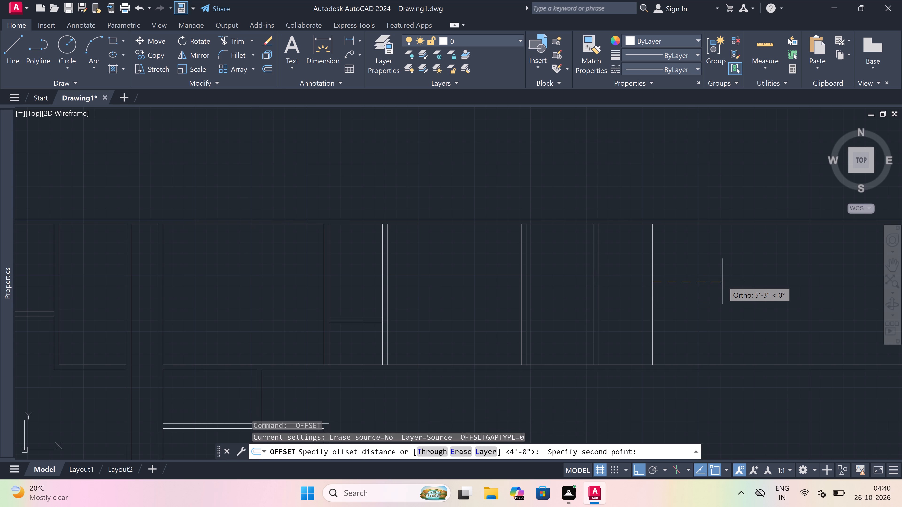
{"action": "type", "text": "4.5\""}
{"action": "key", "text": "space"}
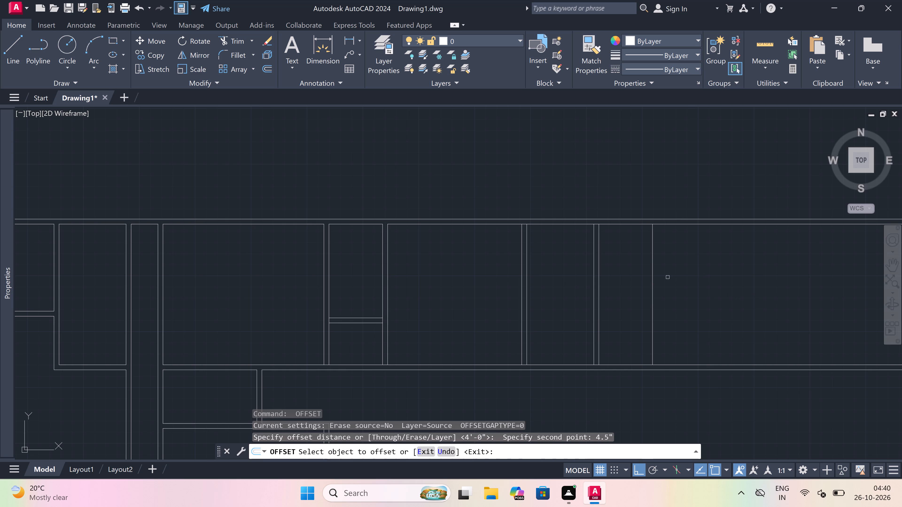
{"action": "left_click_drag", "start_coordinate": [652, 277], "coordinate": [694, 277]}
{"action": "left_click", "coordinate": [713, 278]}
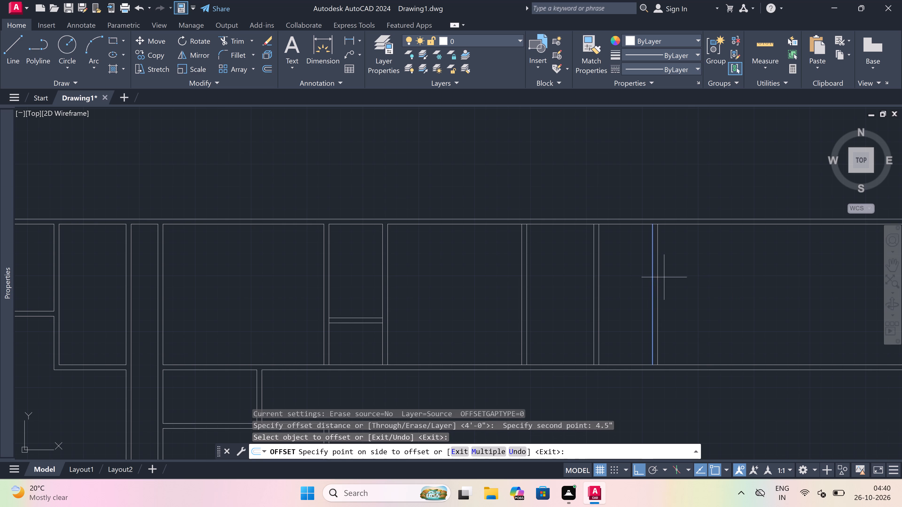
{"action": "scroll", "coordinate": [597, 289], "scroll_direction": "down", "scroll_amount": 5}
{"action": "scroll", "coordinate": [622, 288], "scroll_direction": "up", "scroll_amount": 4}
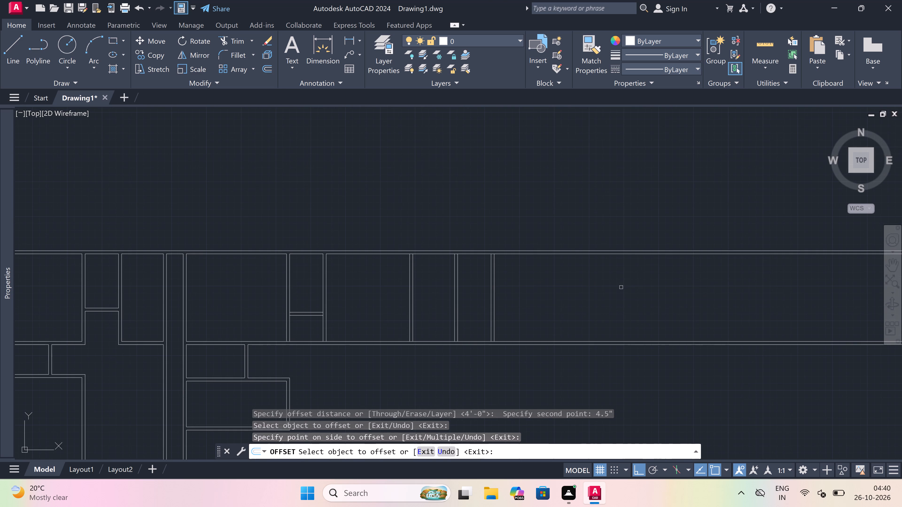
{"action": "key", "text": "Escape"}
Offset the outer line of the 4' room's east wall 12' eastward.
{"action": "scroll", "coordinate": [505, 289], "scroll_direction": "up", "scroll_amount": 1}
{"action": "key", "text": "space"}
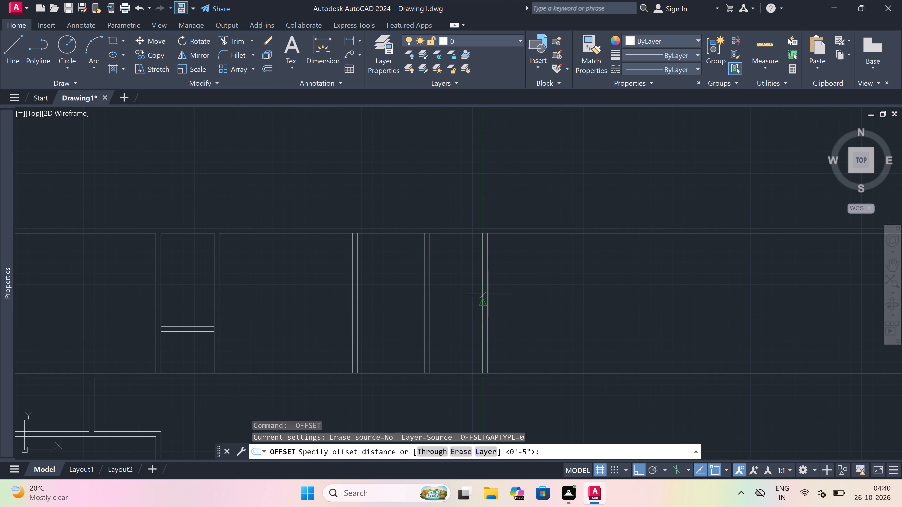
{"action": "left_click_drag", "start_coordinate": [488, 291], "coordinate": [498, 291]}
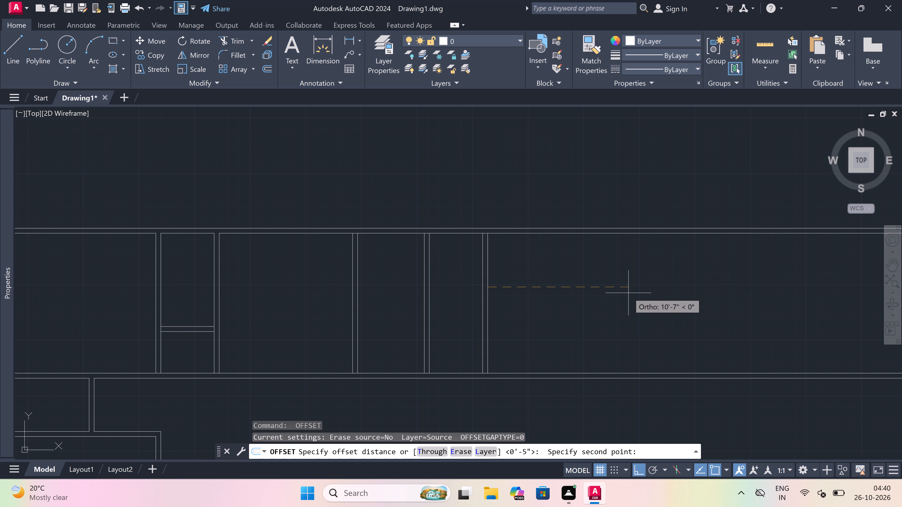
{"action": "type", "text": "12'"}
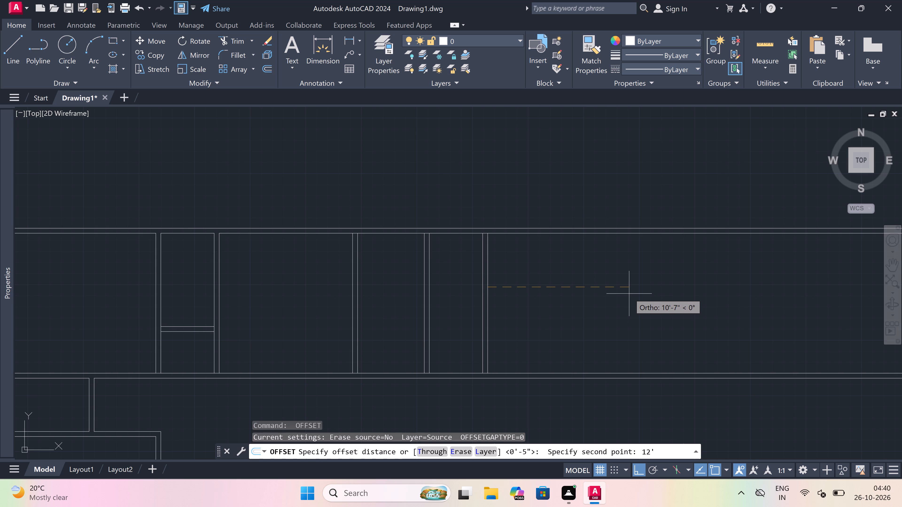
{"action": "key", "text": "space"}
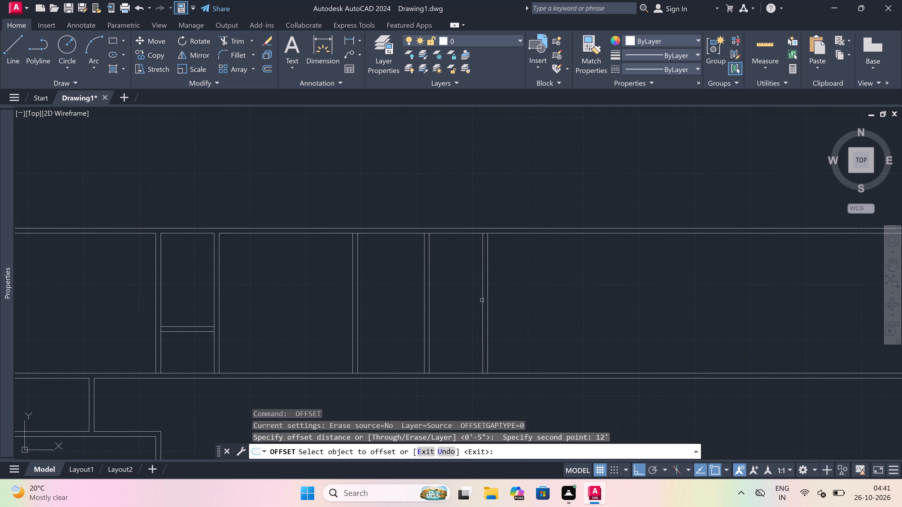
{"action": "left_click_drag", "start_coordinate": [488, 300], "coordinate": [525, 301]}
{"action": "left_click", "coordinate": [578, 304]}
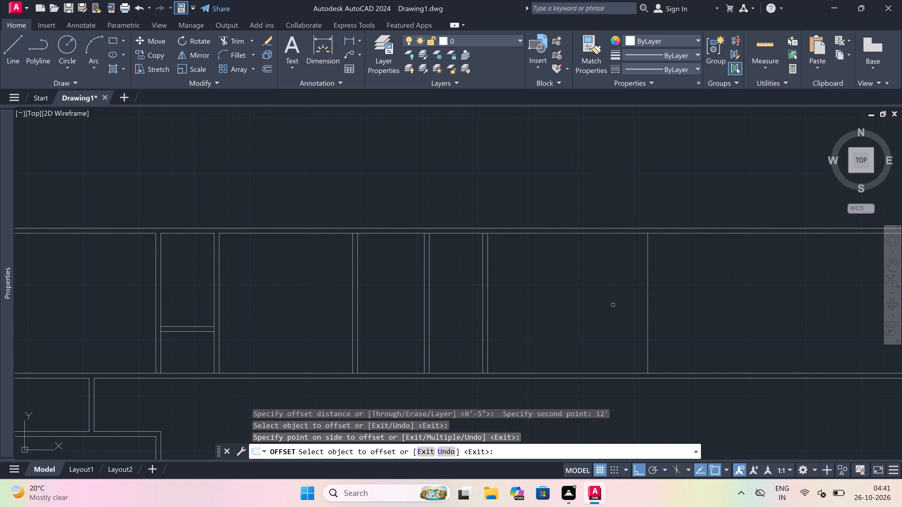
{"action": "key", "text": "Escape"}
Offset the new vertical line 4.5" eastward to form the 12' room's east wall.
{"action": "key", "text": "space"}
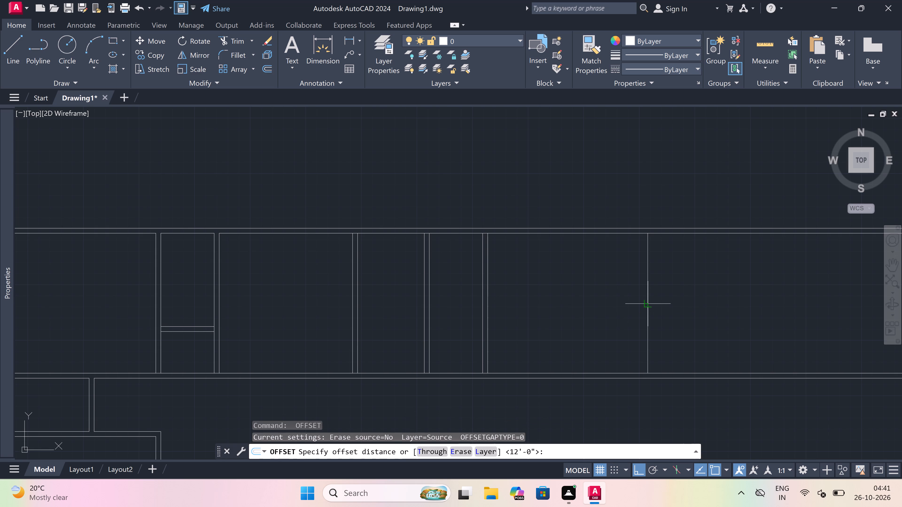
{"action": "left_click_drag", "start_coordinate": [650, 304], "coordinate": [670, 304]}
{"action": "type", "text": "4.5\""}
{"action": "key", "text": "space"}
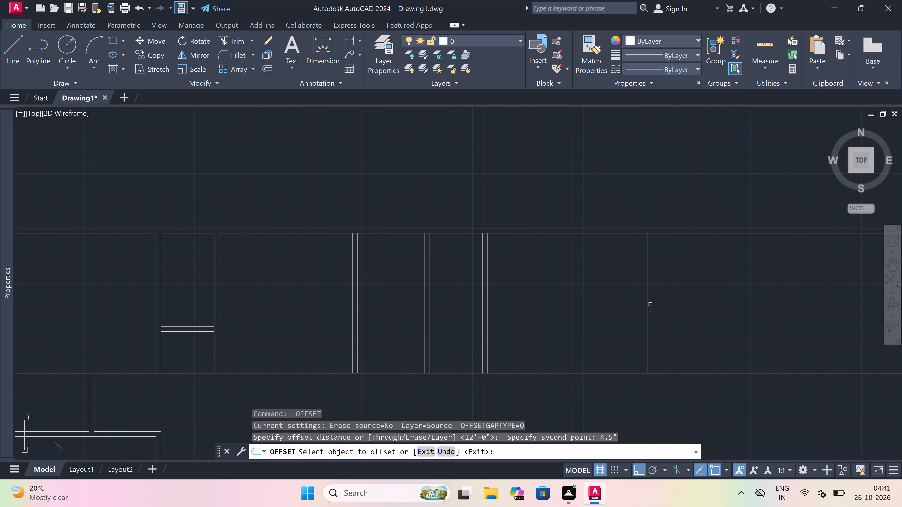
{"action": "left_click_drag", "start_coordinate": [649, 304], "coordinate": [655, 304]}
{"action": "left_click", "coordinate": [668, 304]}
{"action": "key", "text": "Escape"}
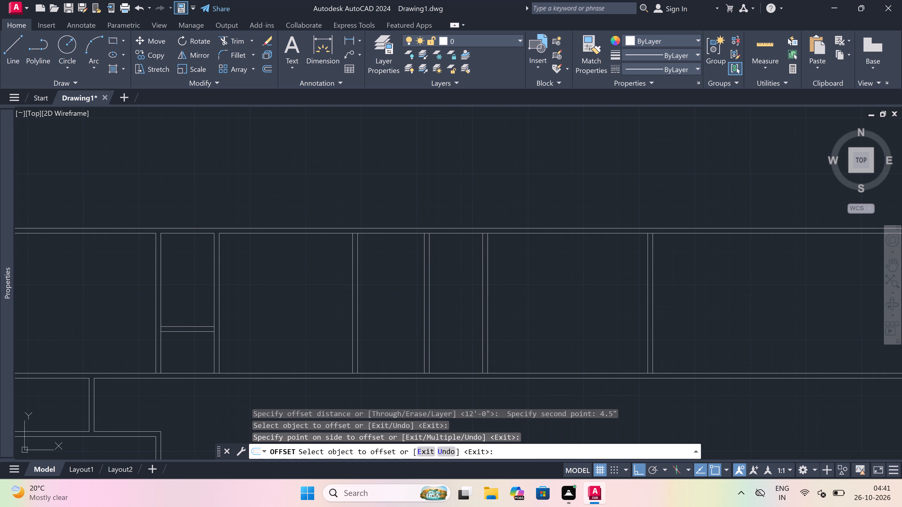
Extend the outer line of the 12' room's east wall north to the outer line of the north wall.
{"action": "type", "text": "ex"}
{"action": "key", "text": "space"}
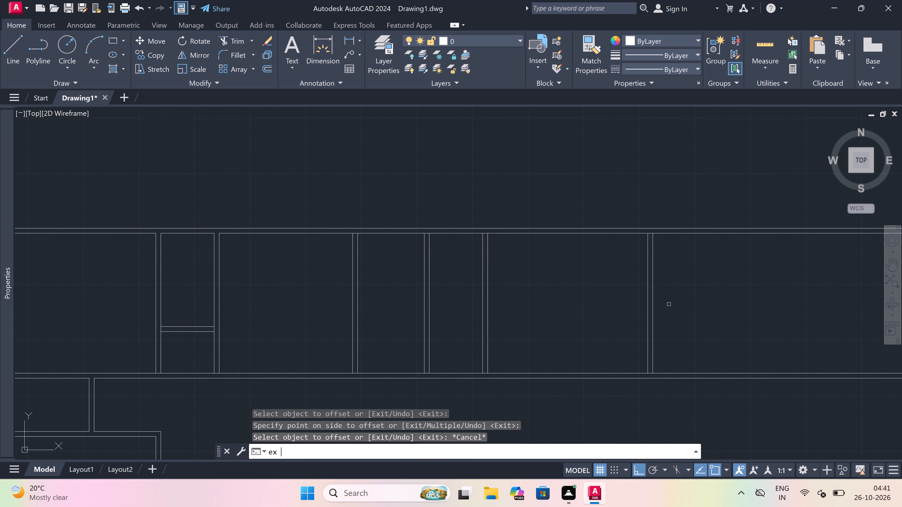
{"action": "left_click", "coordinate": [653, 290]}
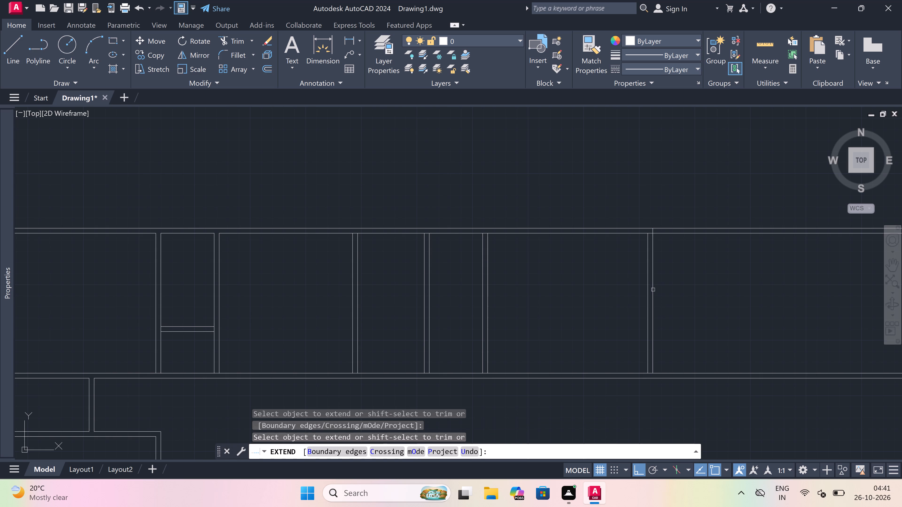
{"action": "key", "text": "Escape"}
Trim the north wall lines beyond the 12' room's east wall and the inner line's stub inside the northeast corner.
{"action": "key", "text": "t"}
{"action": "key", "text": "r"}
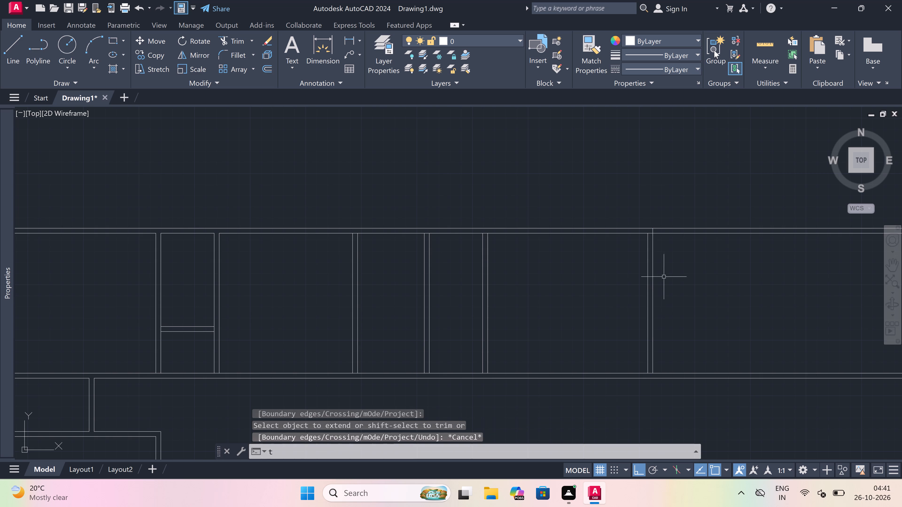
{"action": "key", "text": "space"}
{"action": "left_click_drag", "start_coordinate": [692, 160], "coordinate": [692, 168]}
{"action": "left_click_drag", "start_coordinate": [673, 272], "coordinate": [673, 267]}
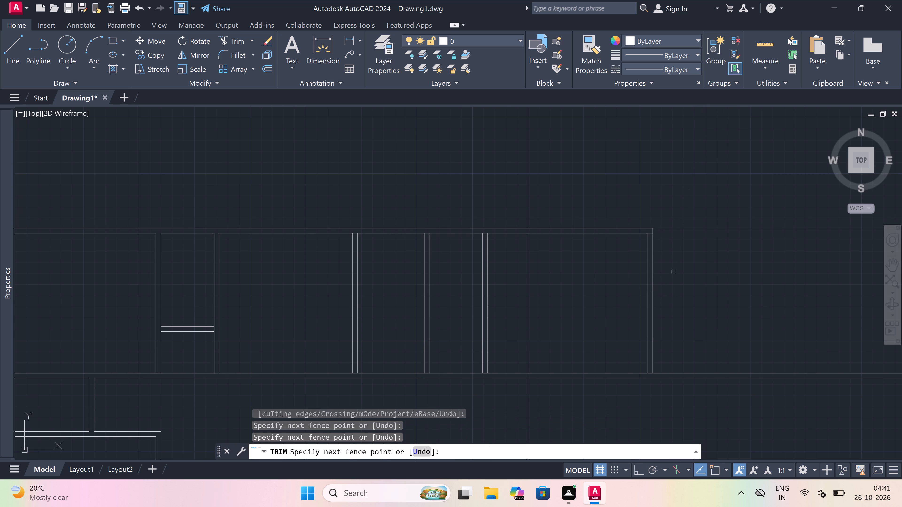
{"action": "scroll", "coordinate": [656, 226], "scroll_direction": "up", "scroll_amount": 3}
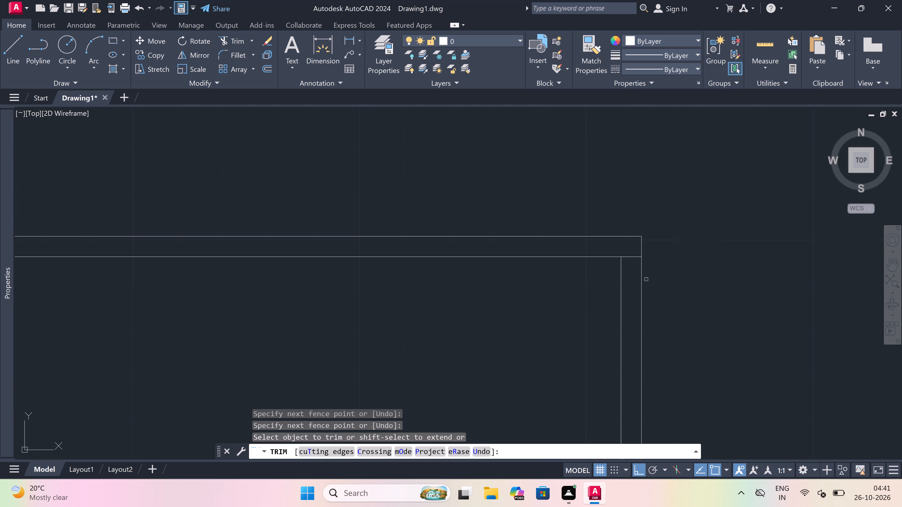
{"action": "left_click", "coordinate": [630, 256]}
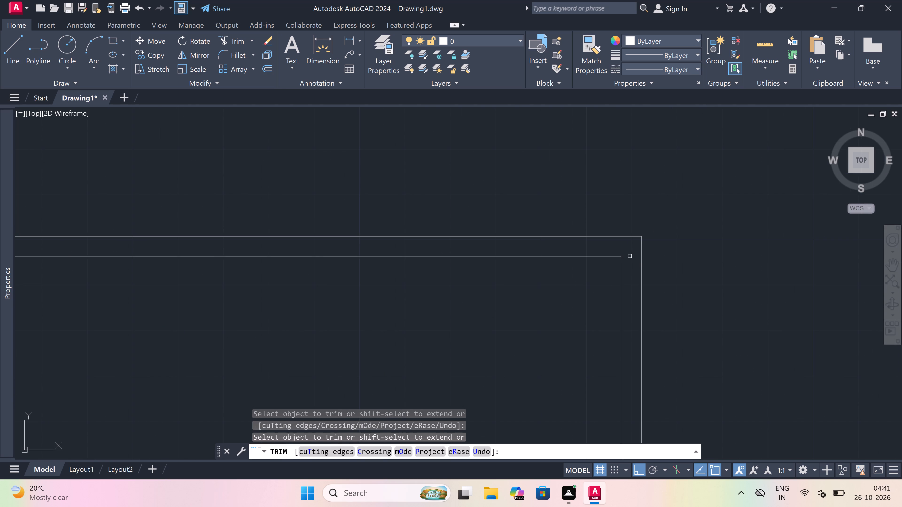
{"action": "scroll", "coordinate": [630, 256], "scroll_direction": "down", "scroll_amount": 5}
{"action": "scroll", "coordinate": [595, 277], "scroll_direction": "up", "scroll_amount": 3}
{"action": "scroll", "coordinate": [595, 277], "scroll_direction": "down", "scroll_amount": 1}
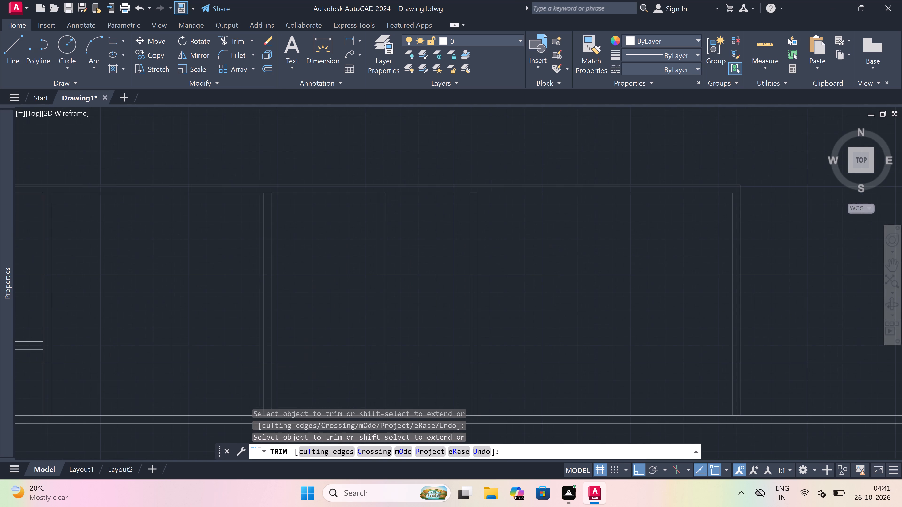
{"action": "scroll", "coordinate": [595, 277], "scroll_direction": "down", "scroll_amount": 1}
{"action": "scroll", "coordinate": [587, 282], "scroll_direction": "up", "scroll_amount": 1}
{"action": "key", "text": "Escape"}
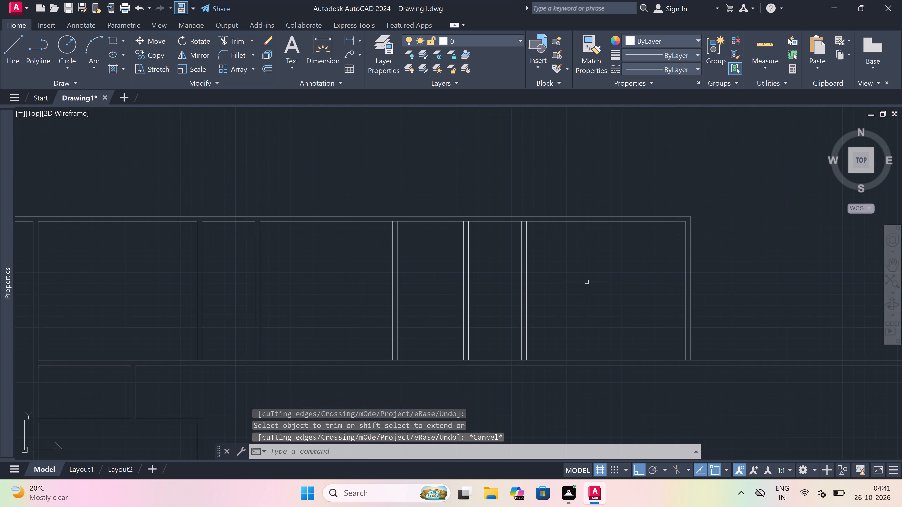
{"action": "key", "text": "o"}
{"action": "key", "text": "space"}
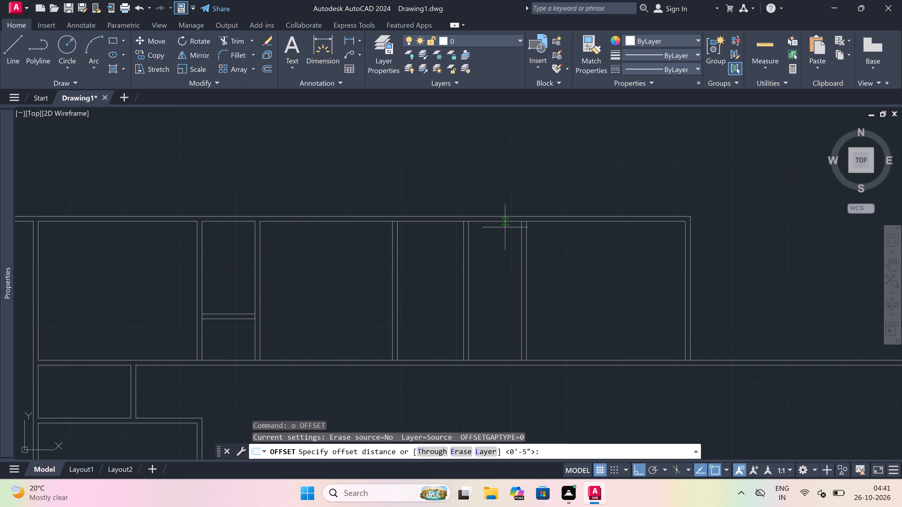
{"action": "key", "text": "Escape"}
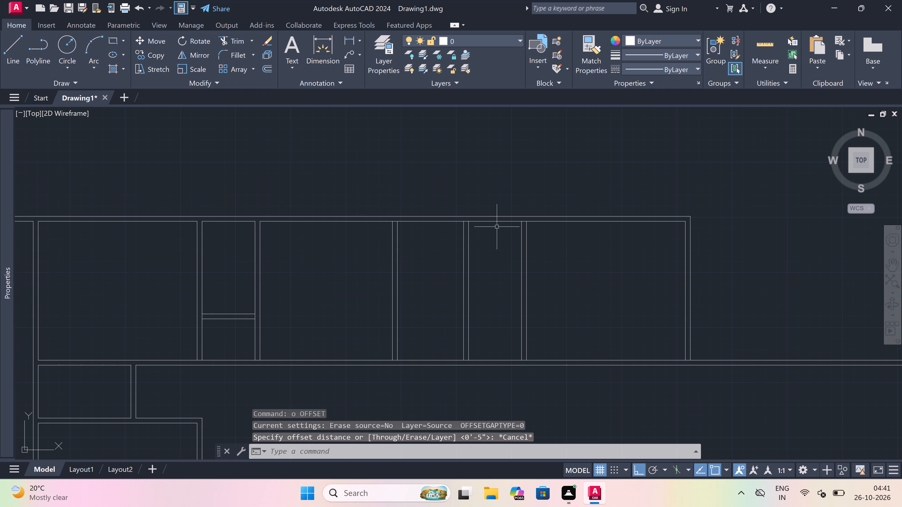
Trim the north wall's inner line where the east walls of the 10', 5' and 4' rooms meet it.
{"action": "type", "text": "tr"}
{"action": "key", "text": "space"}
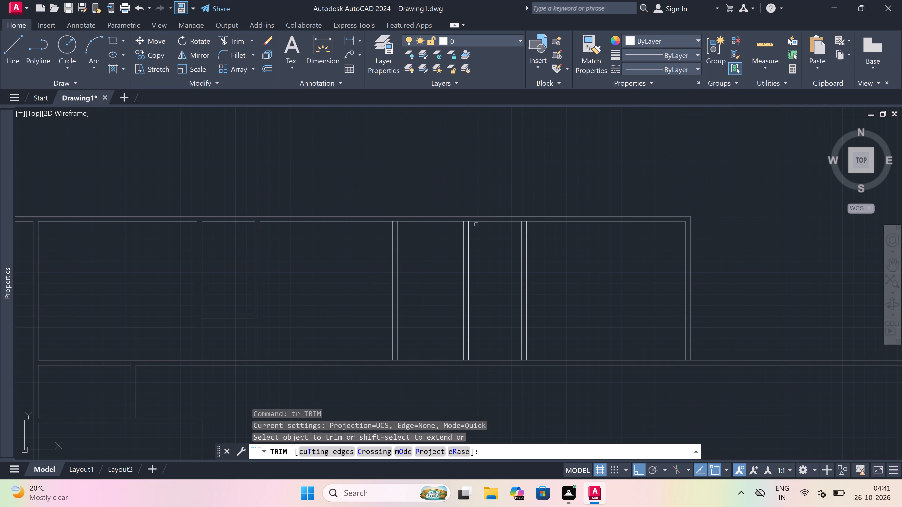
{"action": "scroll", "coordinate": [454, 223], "scroll_direction": "up", "scroll_amount": 2}
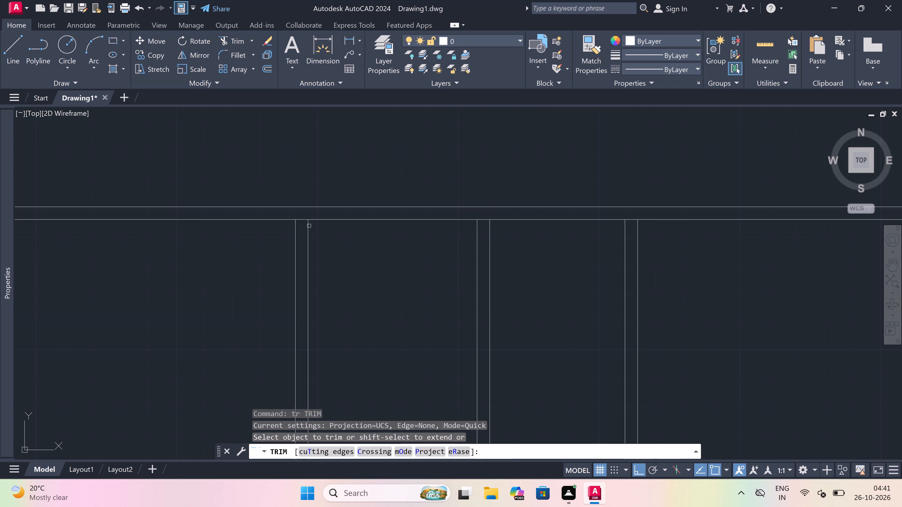
{"action": "left_click", "coordinate": [300, 219]}
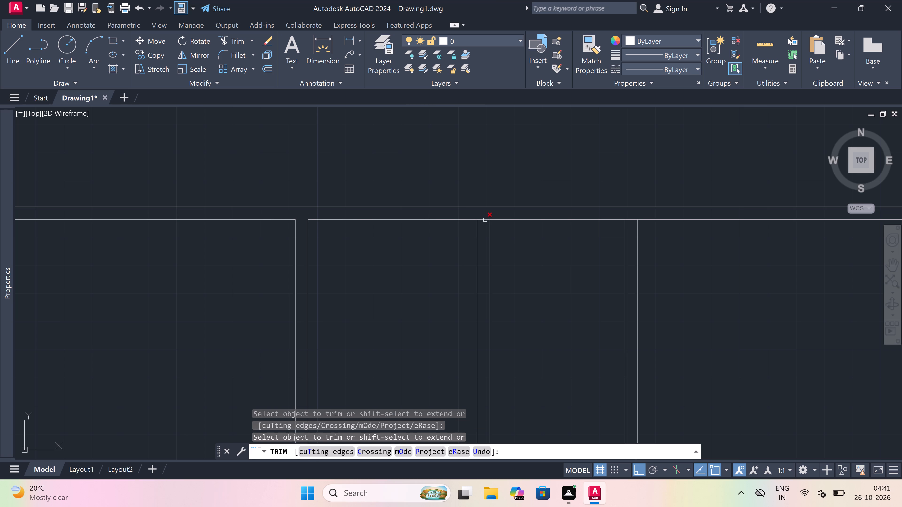
{"action": "left_click_drag", "start_coordinate": [483, 219], "coordinate": [491, 219]}
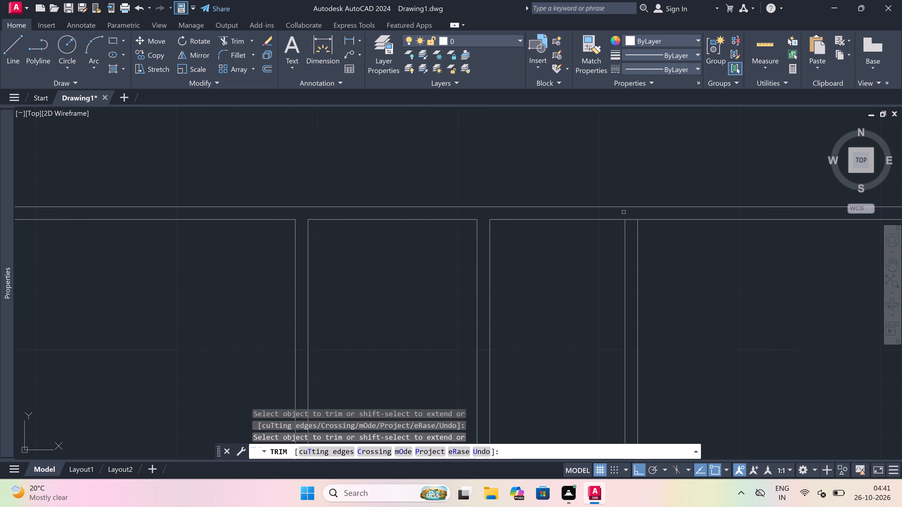
{"action": "left_click", "coordinate": [630, 219]}
{"action": "scroll", "coordinate": [529, 230], "scroll_direction": "down", "scroll_amount": 3}
{"action": "scroll", "coordinate": [561, 244], "scroll_direction": "up", "scroll_amount": 1}
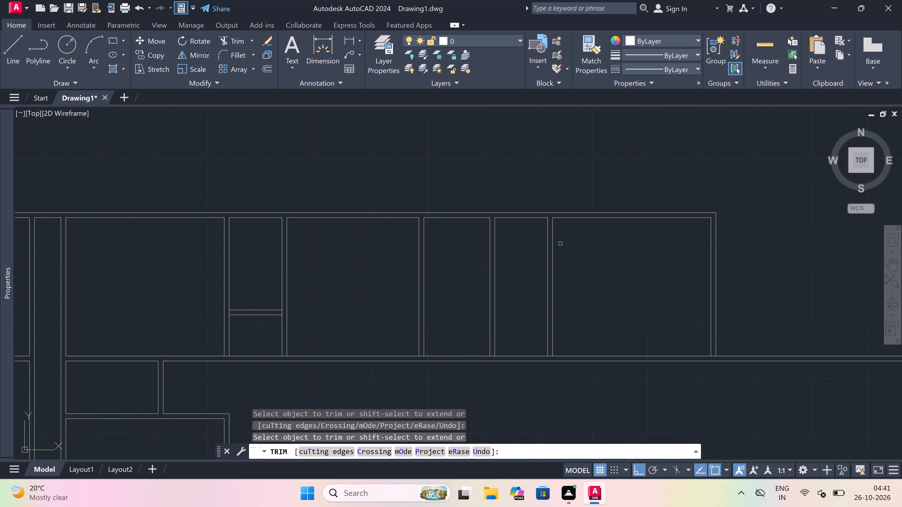
{"action": "key", "text": "Escape"}
Offset the 4' room's inner north wall line 6'6" southward.
{"action": "scroll", "coordinate": [552, 247], "scroll_direction": "up", "scroll_amount": 1}
{"action": "key", "text": "o"}
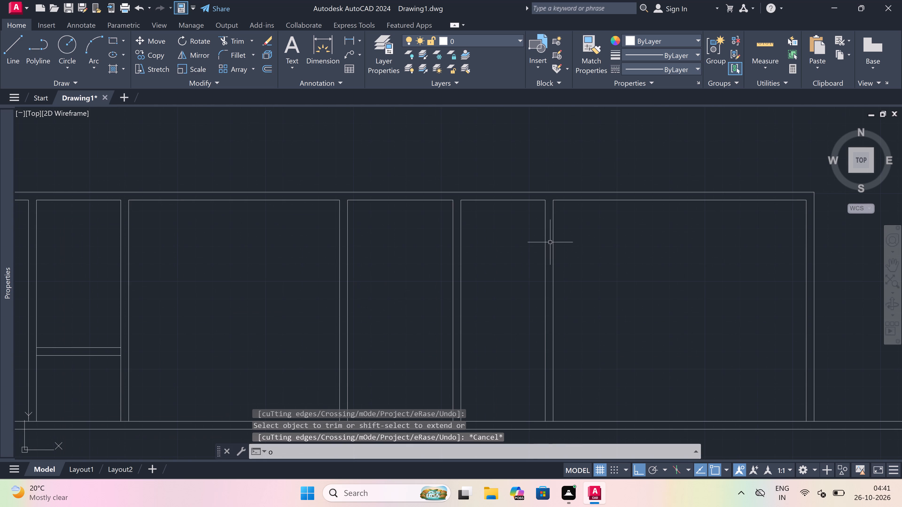
{"action": "key", "text": "space"}
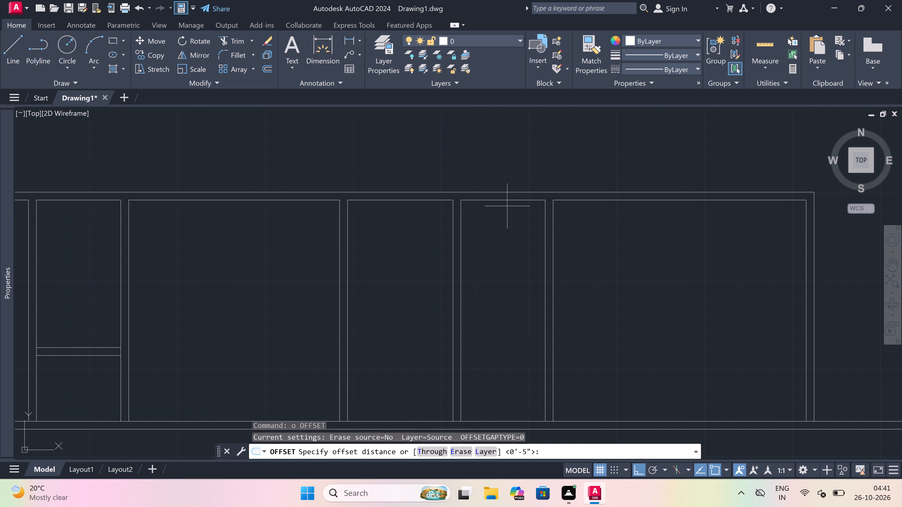
{"action": "left_click", "coordinate": [505, 204]}
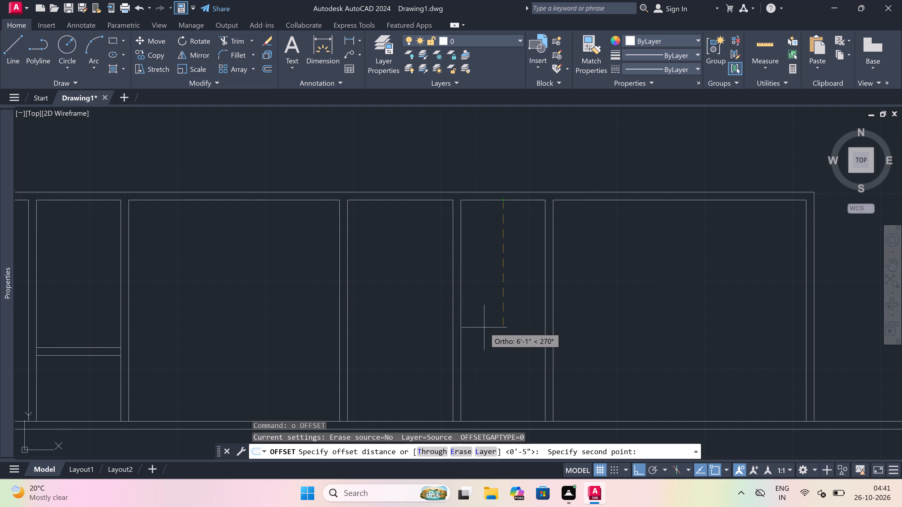
{"action": "type", "text": "6'6\""}
{"action": "key", "text": "space"}
{"action": "left_click_drag", "start_coordinate": [488, 201], "coordinate": [488, 232]}
{"action": "left_click_drag", "start_coordinate": [489, 274], "coordinate": [490, 279]}
{"action": "key", "text": "Escape"}
Offset the partition line in the 4' room 4.5" southward to give the partition its thickness.
{"action": "key", "text": "space"}
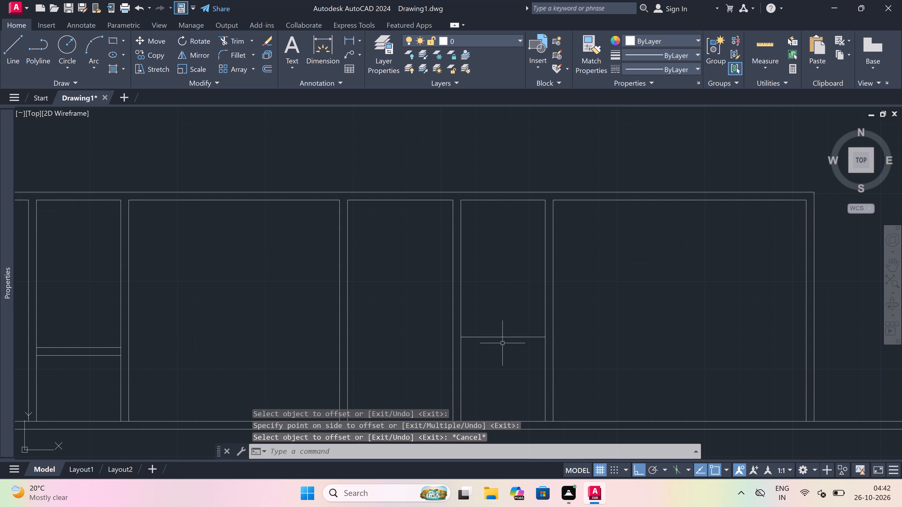
{"action": "left_click_drag", "start_coordinate": [501, 337], "coordinate": [501, 354]}
{"action": "type", "text": "4.5\""}
{"action": "key", "text": "space"}
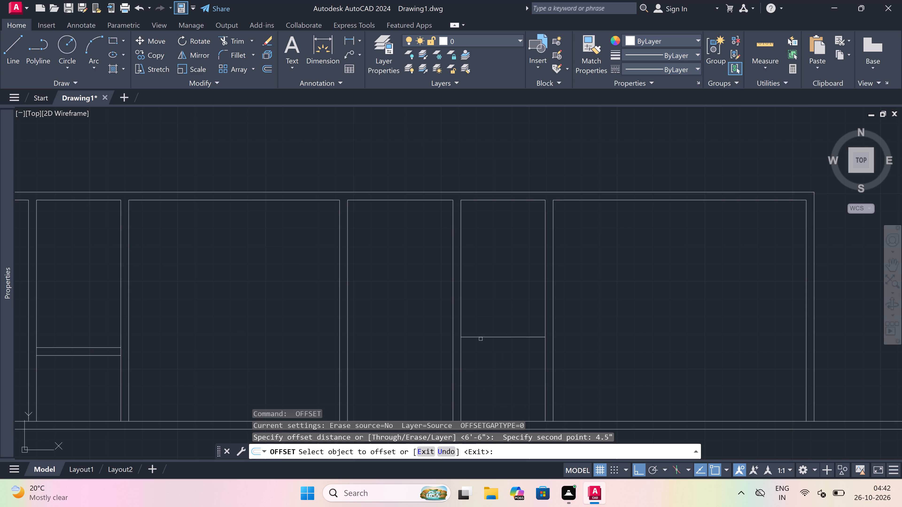
{"action": "left_click_drag", "start_coordinate": [481, 338], "coordinate": [485, 376]}
{"action": "left_click", "coordinate": [485, 389]}
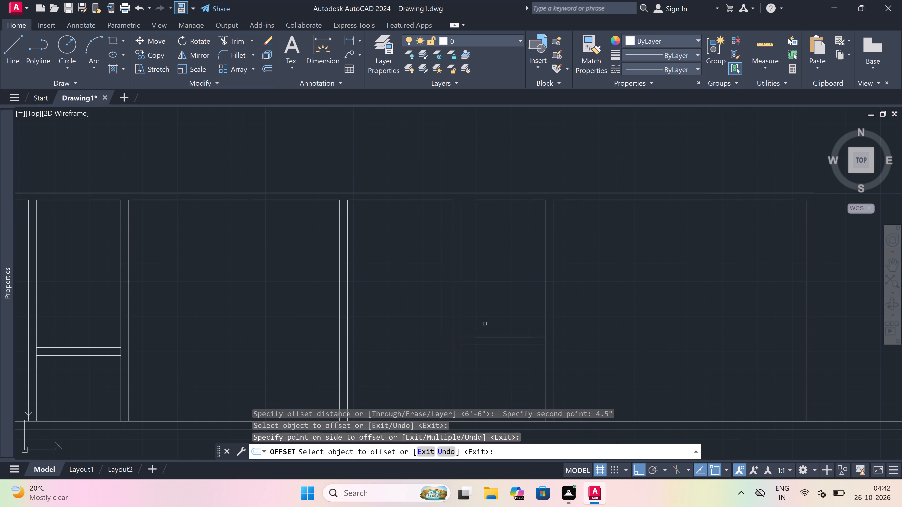
{"action": "key", "text": "Escape"}
Extend both lines of the 12' room's east wall south to the outer line of the south wall.
{"action": "scroll", "coordinate": [485, 324], "scroll_direction": "down", "scroll_amount": 5}
{"action": "scroll", "coordinate": [484, 342], "scroll_direction": "up", "scroll_amount": 4}
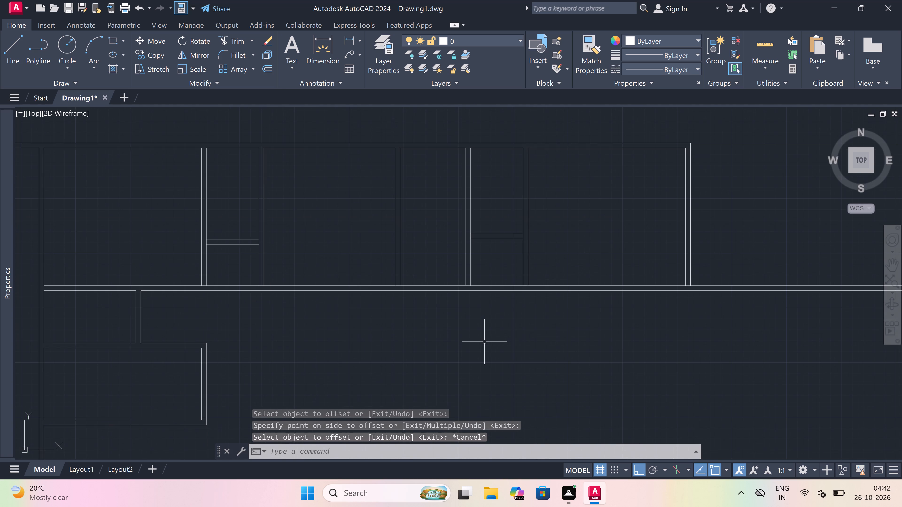
{"action": "scroll", "coordinate": [484, 342], "scroll_direction": "down", "scroll_amount": 4}
{"action": "scroll", "coordinate": [468, 371], "scroll_direction": "up", "scroll_amount": 1}
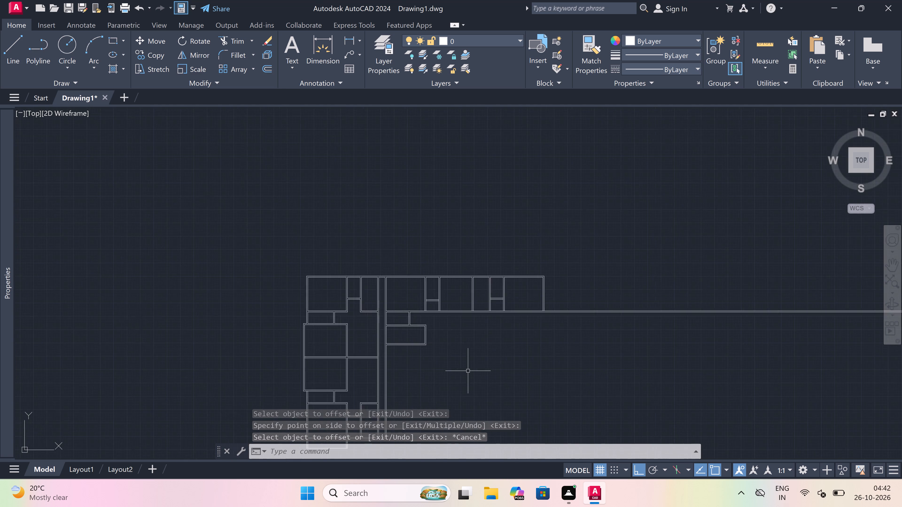
{"action": "scroll", "coordinate": [468, 371], "scroll_direction": "up", "scroll_amount": 1}
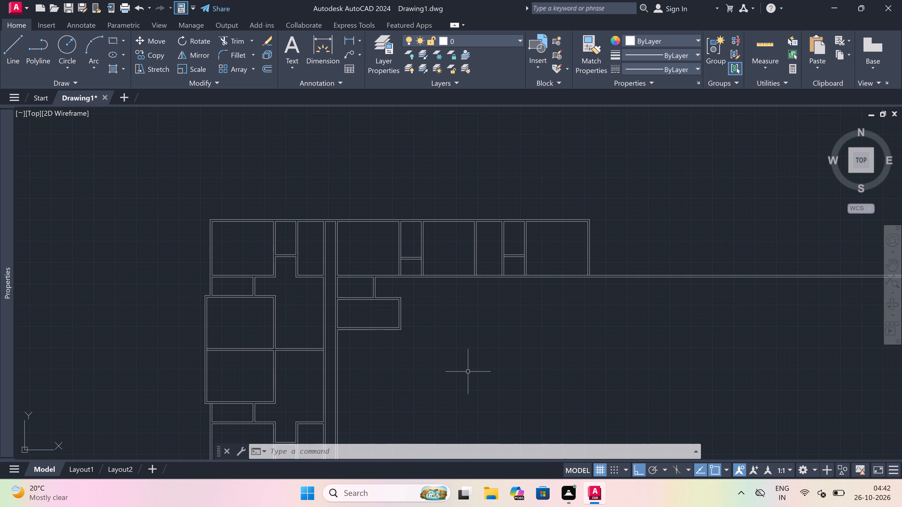
{"action": "scroll", "coordinate": [510, 306], "scroll_direction": "down", "scroll_amount": 2}
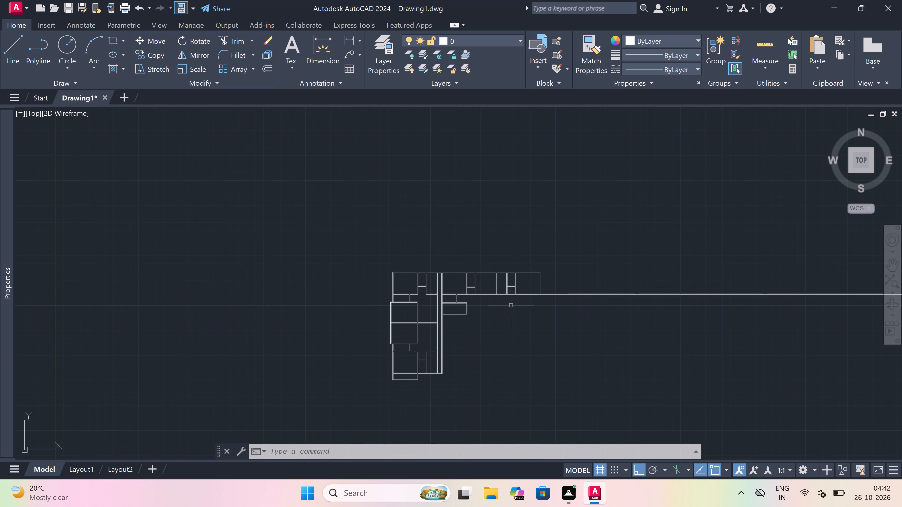
{"action": "scroll", "coordinate": [516, 305], "scroll_direction": "up", "scroll_amount": 3}
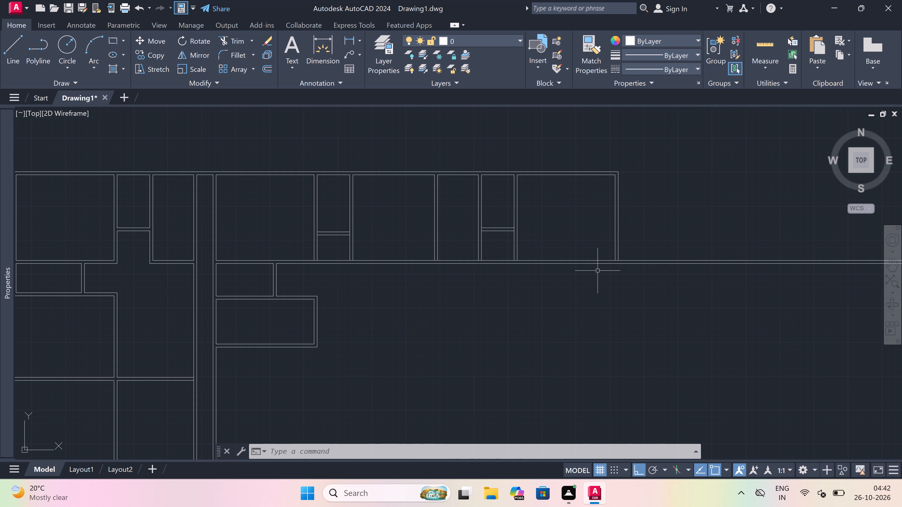
{"action": "scroll", "coordinate": [618, 266], "scroll_direction": "up", "scroll_amount": 1}
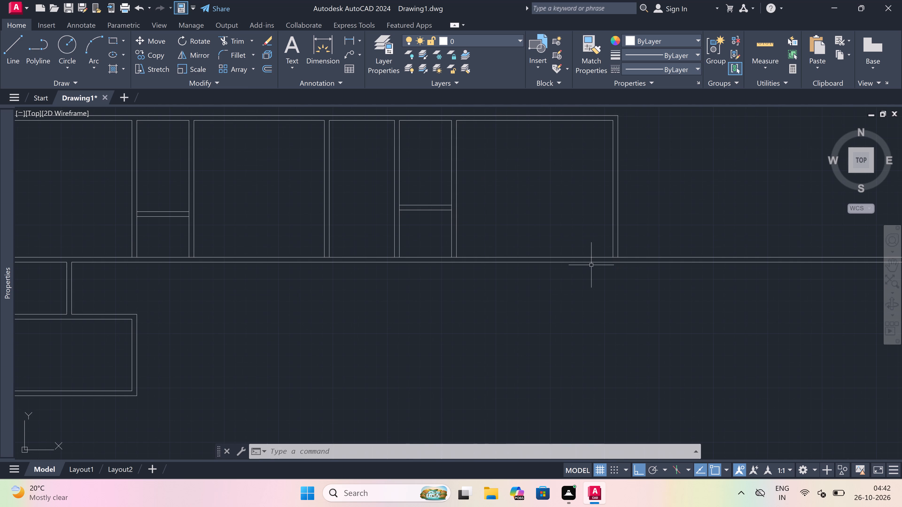
{"action": "key", "text": "e"}
{"action": "key", "text": "x"}
{"action": "key", "text": "space"}
{"action": "left_click_drag", "start_coordinate": [588, 244], "coordinate": [592, 243]}
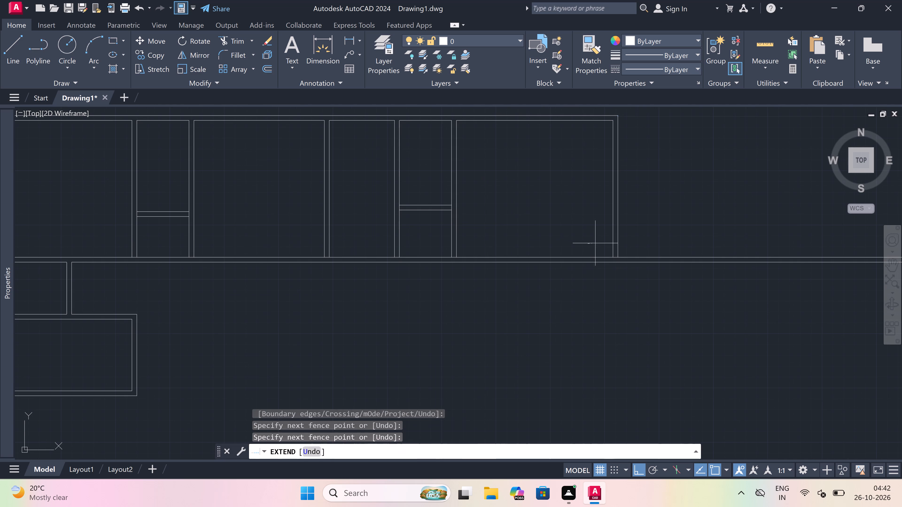
{"action": "left_click", "coordinate": [668, 243]}
{"action": "key", "text": "Escape"}
Trim the south wall lines beyond the 12' room's east wall and the overlapping stubs inside the southeast corner.
{"action": "type", "text": "tr"}
{"action": "key", "text": "space"}
{"action": "left_click_drag", "start_coordinate": [629, 254], "coordinate": [630, 257]}
{"action": "left_click", "coordinate": [628, 280]}
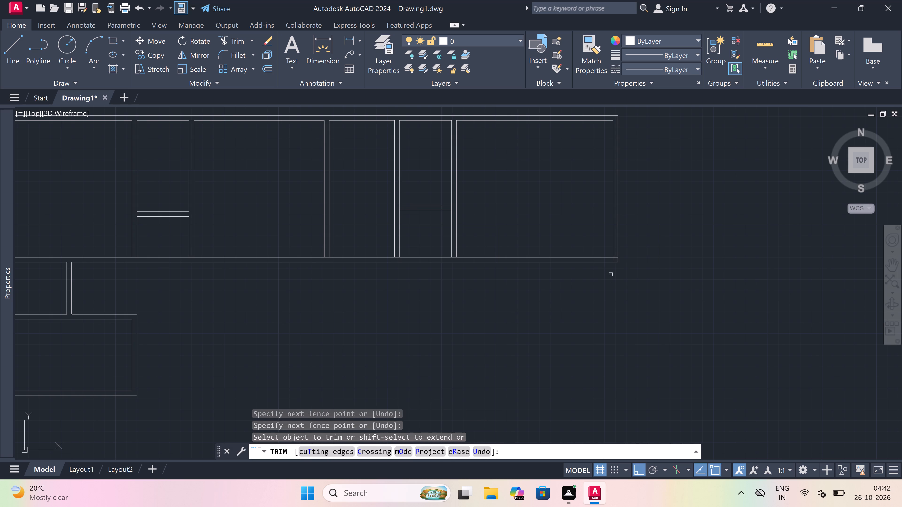
{"action": "scroll", "coordinate": [627, 251], "scroll_direction": "up", "scroll_amount": 3}
{"action": "scroll", "coordinate": [589, 275], "scroll_direction": "up", "scroll_amount": 1}
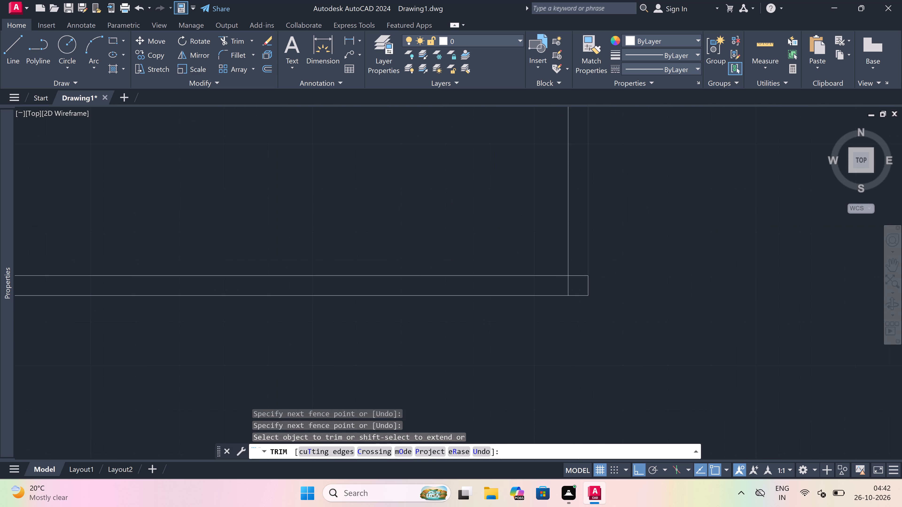
{"action": "left_click", "coordinate": [570, 268]}
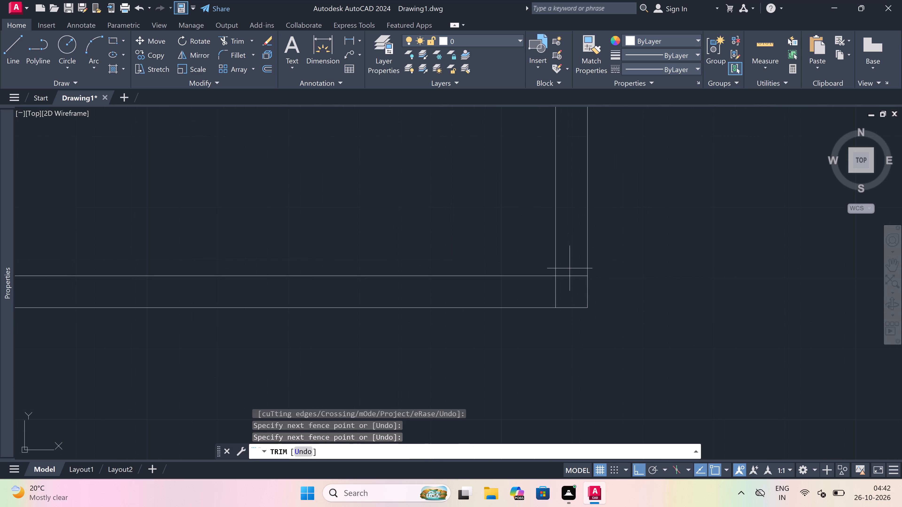
{"action": "left_click", "coordinate": [556, 295]}
{"action": "left_click", "coordinate": [556, 295]}
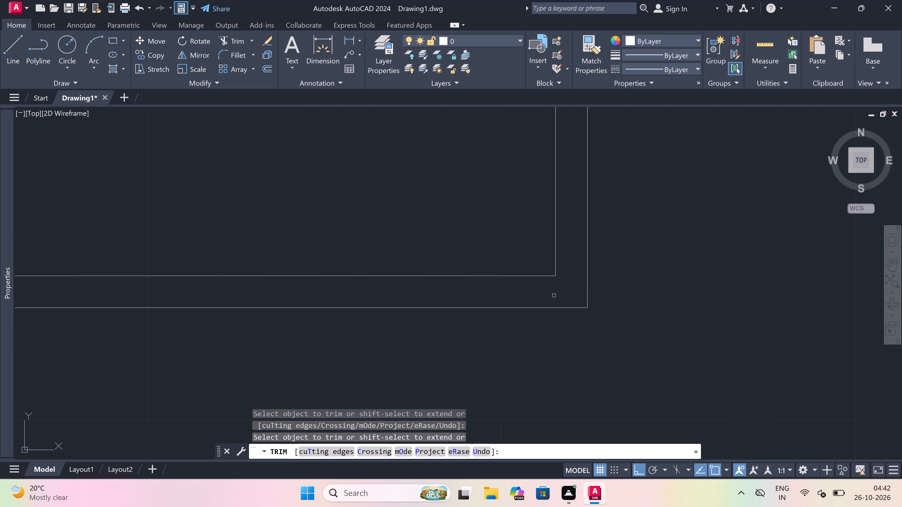
{"action": "scroll", "coordinate": [554, 296], "scroll_direction": "down", "scroll_amount": 3}
{"action": "scroll", "coordinate": [509, 308], "scroll_direction": "down", "scroll_amount": 2}
{"action": "scroll", "coordinate": [505, 308], "scroll_direction": "up", "scroll_amount": 1}
{"action": "key", "text": "Escape"}
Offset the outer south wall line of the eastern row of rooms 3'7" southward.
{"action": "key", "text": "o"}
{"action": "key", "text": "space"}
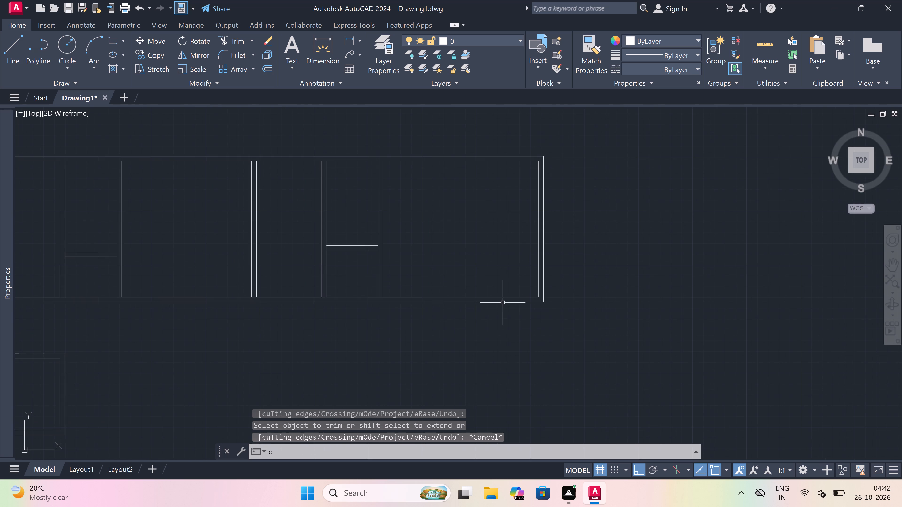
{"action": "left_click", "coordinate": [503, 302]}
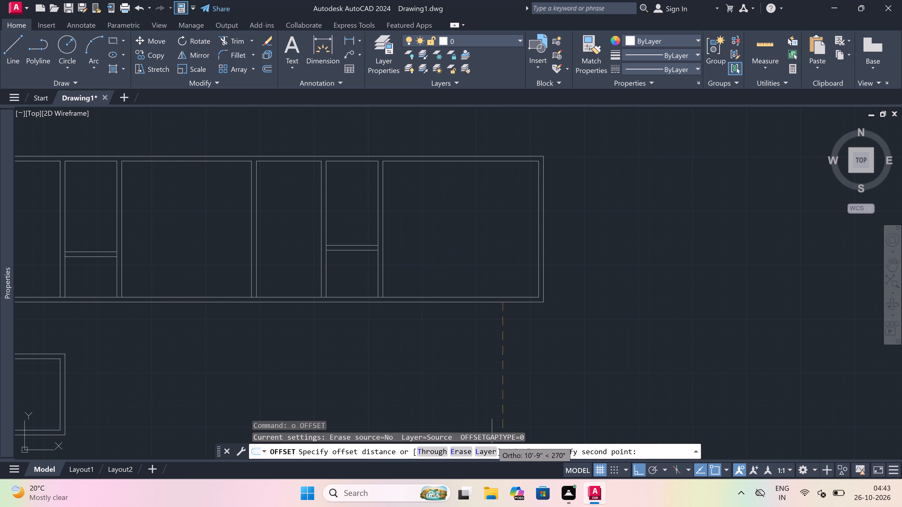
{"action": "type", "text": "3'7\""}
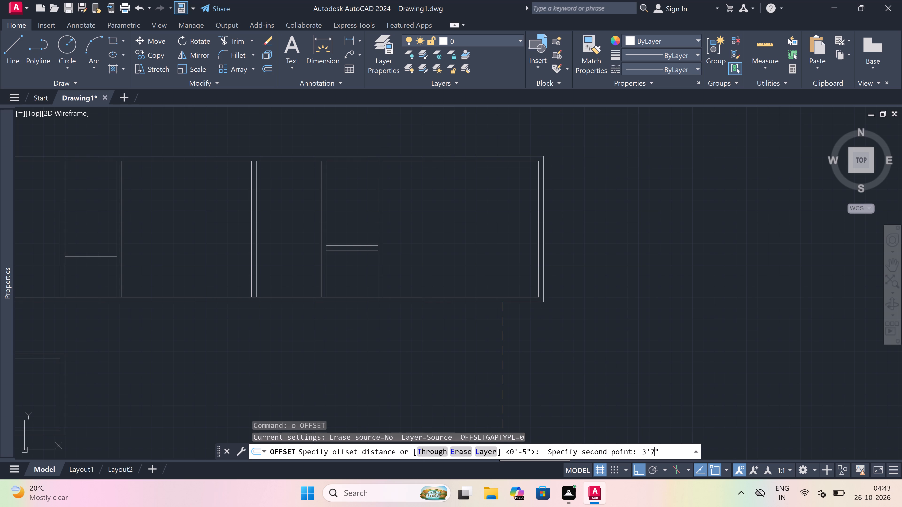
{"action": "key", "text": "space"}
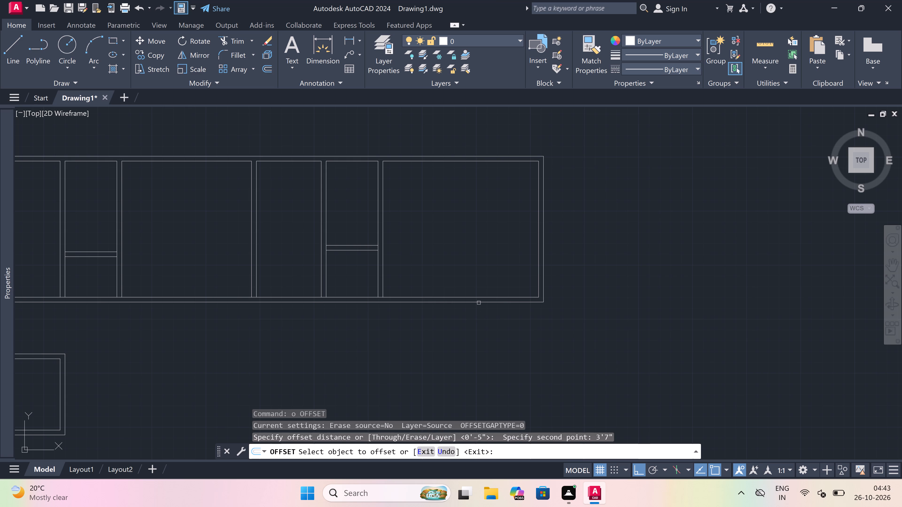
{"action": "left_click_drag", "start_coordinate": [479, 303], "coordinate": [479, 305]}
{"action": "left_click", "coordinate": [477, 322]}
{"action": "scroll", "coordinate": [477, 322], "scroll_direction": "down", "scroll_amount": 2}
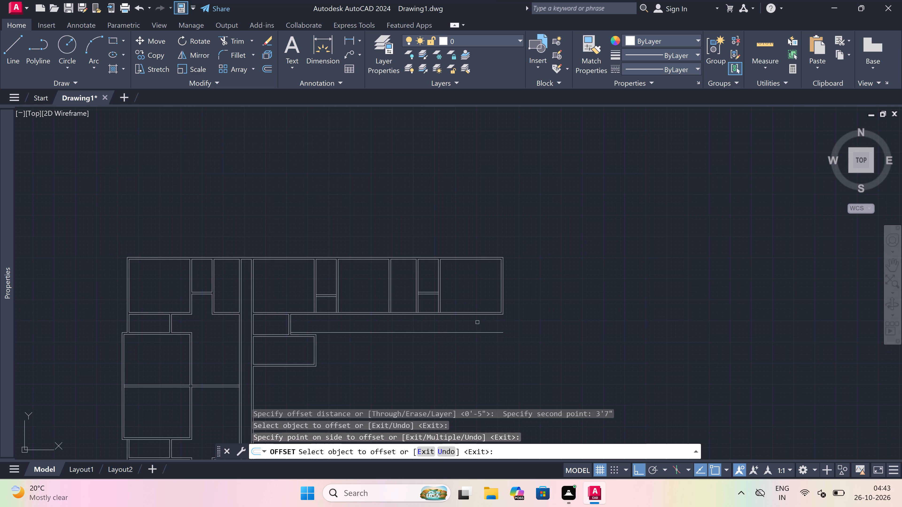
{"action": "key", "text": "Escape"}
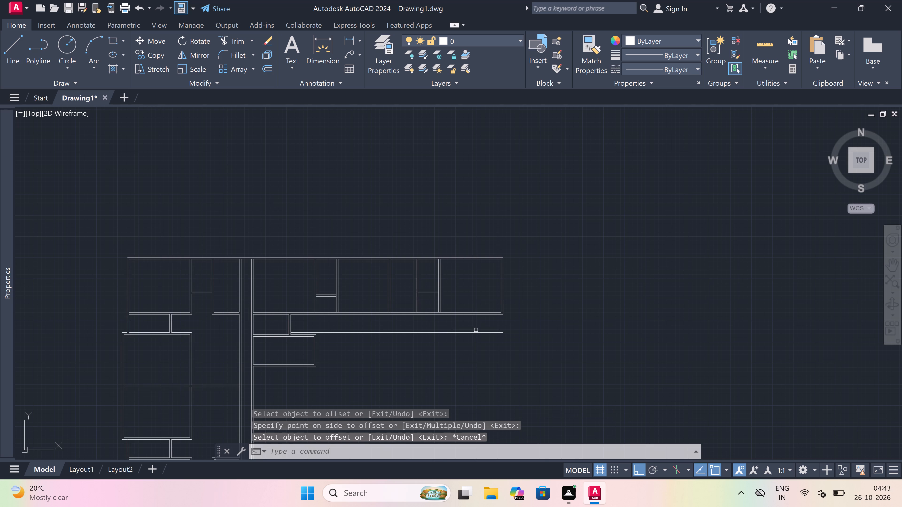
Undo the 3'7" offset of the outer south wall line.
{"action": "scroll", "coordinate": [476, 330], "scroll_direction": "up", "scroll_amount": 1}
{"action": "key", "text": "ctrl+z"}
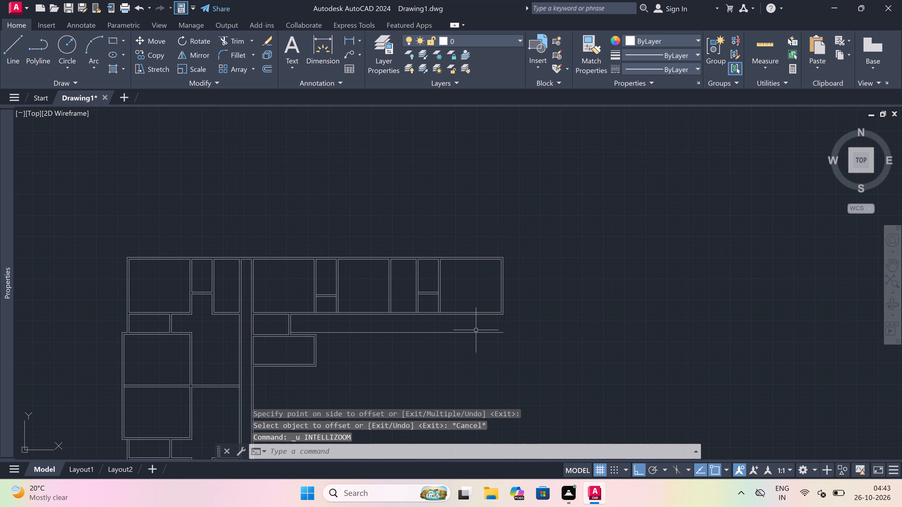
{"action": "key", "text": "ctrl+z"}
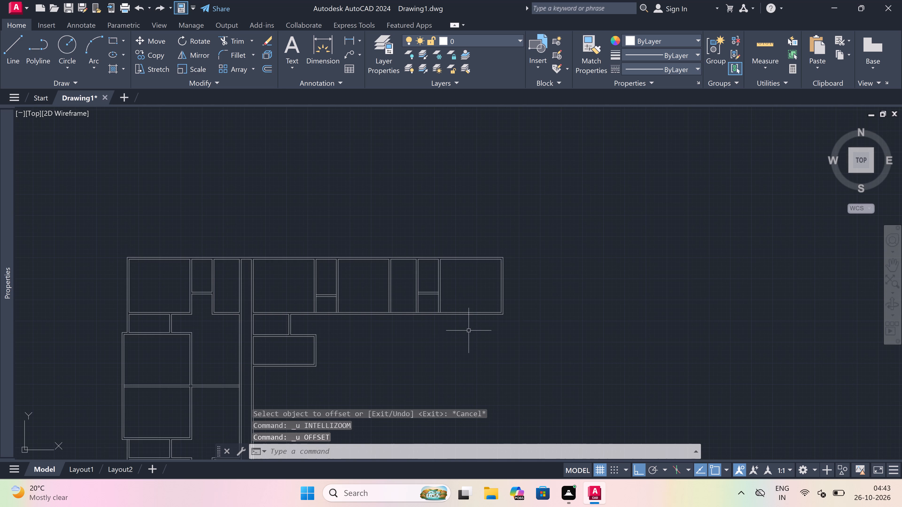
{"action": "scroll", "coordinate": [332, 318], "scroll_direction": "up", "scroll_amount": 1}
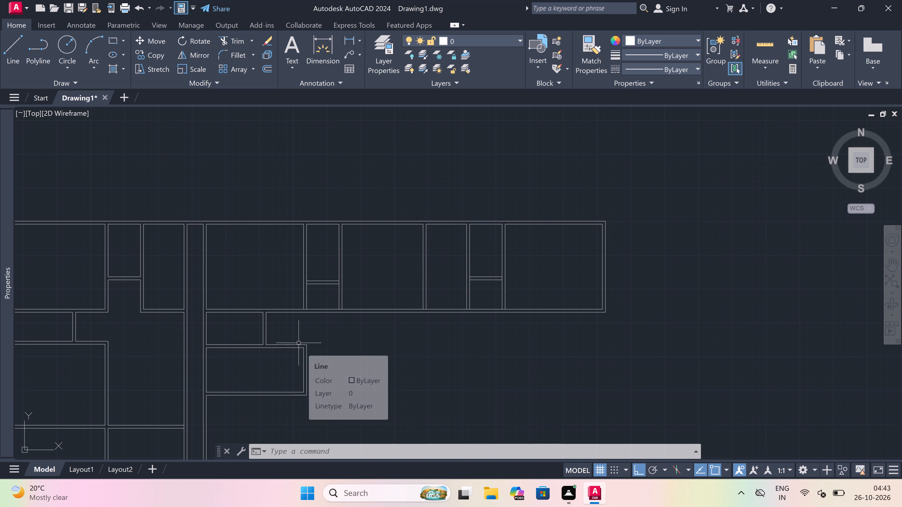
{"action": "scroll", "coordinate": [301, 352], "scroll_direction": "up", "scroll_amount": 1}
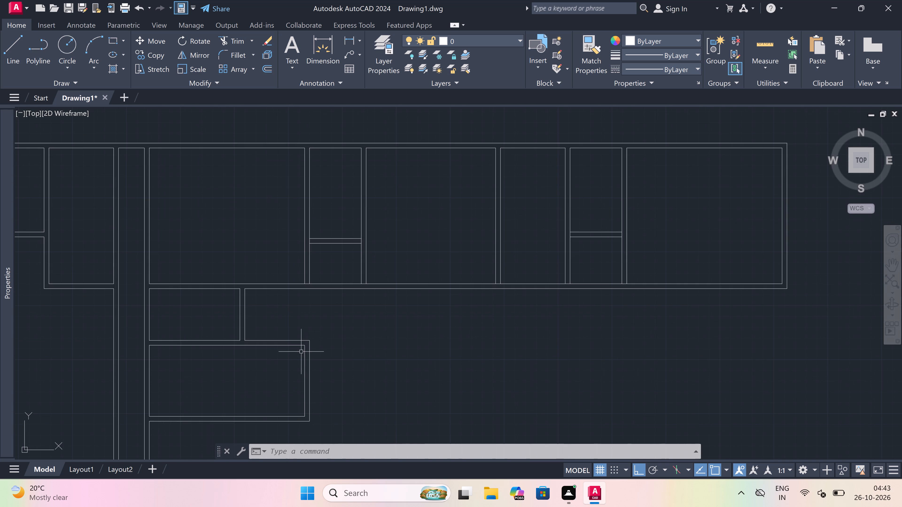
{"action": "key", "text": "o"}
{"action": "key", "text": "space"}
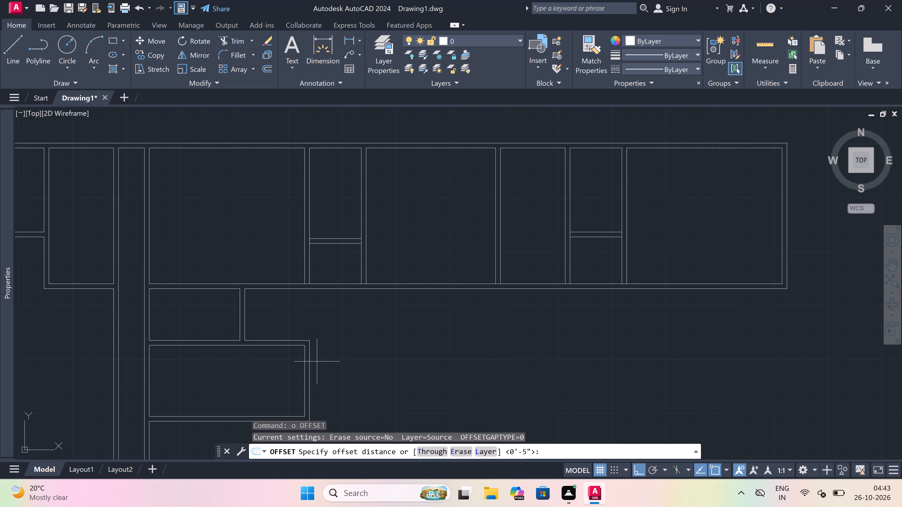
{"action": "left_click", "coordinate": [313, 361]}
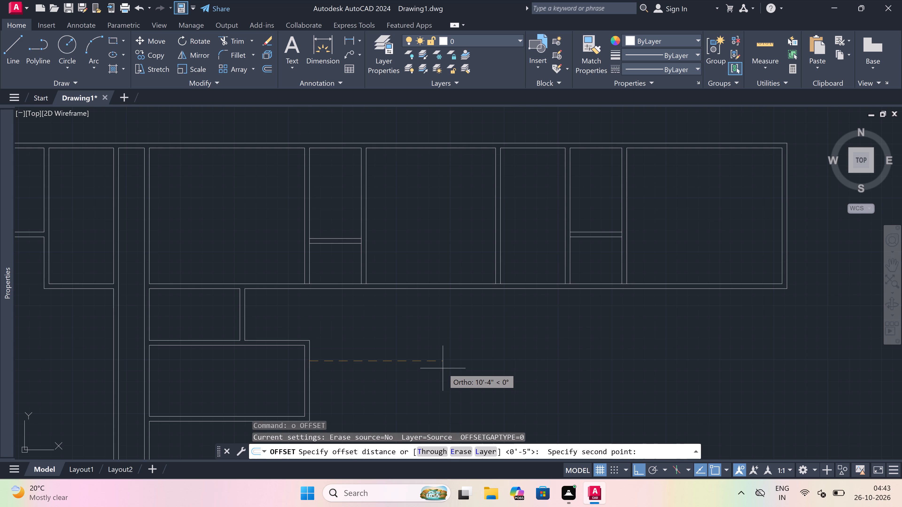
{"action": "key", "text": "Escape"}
Extend both lines of the wall between the 10' and 5' rooms south to the outer south wall line.
{"action": "type", "text": "ex"}
{"action": "key", "text": "space"}
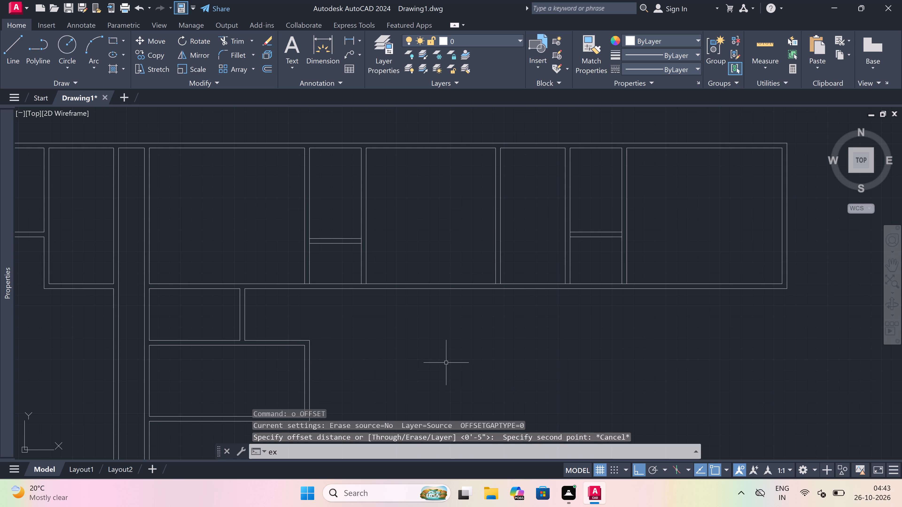
{"action": "left_click_drag", "start_coordinate": [474, 250], "coordinate": [482, 250]}
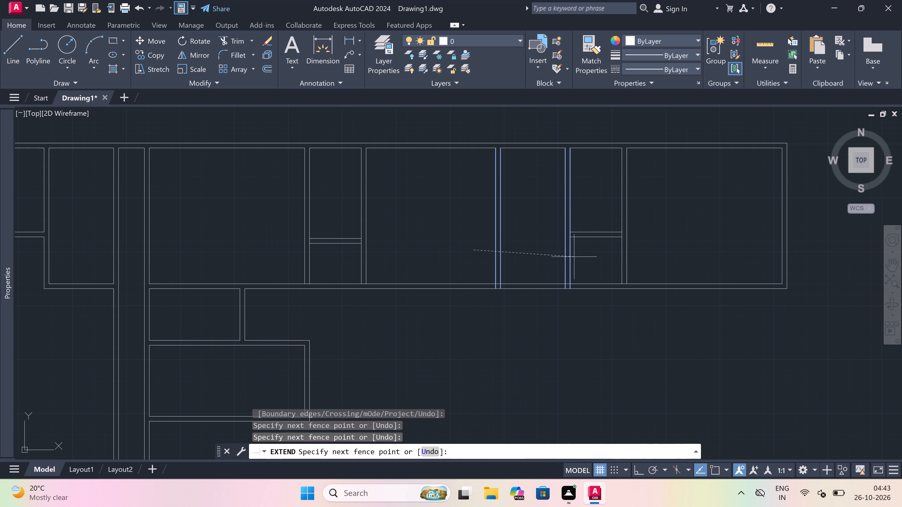
{"action": "left_click", "coordinate": [523, 262]}
{"action": "scroll", "coordinate": [523, 261], "scroll_direction": "down", "scroll_amount": 3}
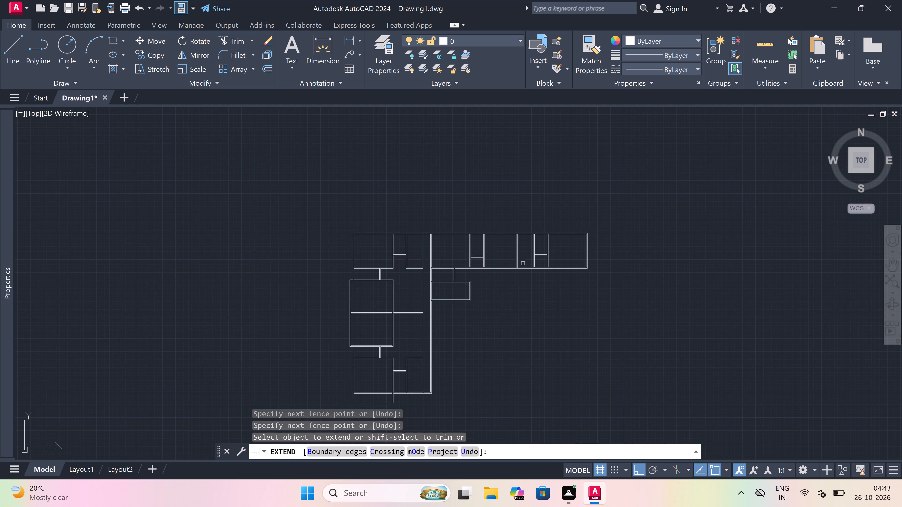
{"action": "scroll", "coordinate": [515, 290], "scroll_direction": "up", "scroll_amount": 3}
{"action": "scroll", "coordinate": [515, 290], "scroll_direction": "down", "scroll_amount": 2}
{"action": "key", "text": "Escape"}
Draw a horizontal line eastward from the outer southeast corner of the corridor, reaching past the eastern row's east wall.
{"action": "scroll", "coordinate": [515, 290], "scroll_direction": "down", "scroll_amount": 4}
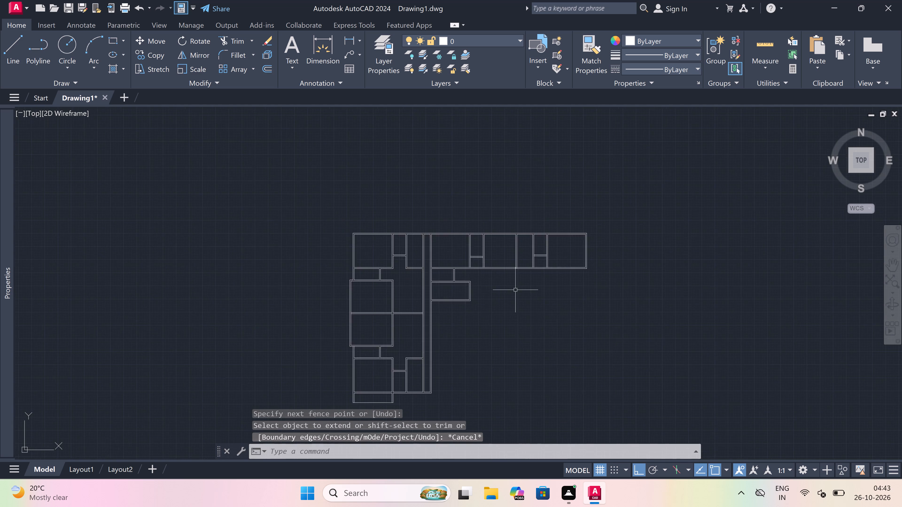
{"action": "scroll", "coordinate": [515, 317], "scroll_direction": "up", "scroll_amount": 4}
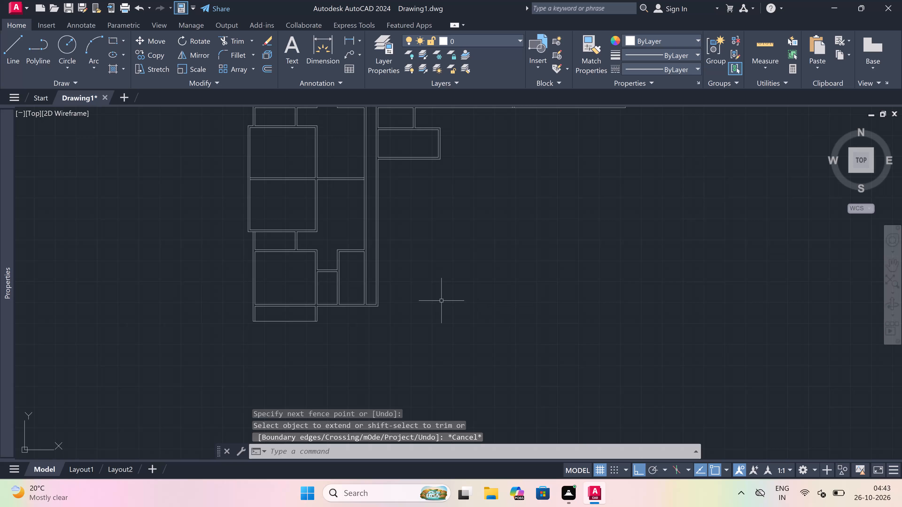
{"action": "key", "text": "l"}
{"action": "key", "text": "space"}
{"action": "scroll", "coordinate": [380, 304], "scroll_direction": "up", "scroll_amount": 1}
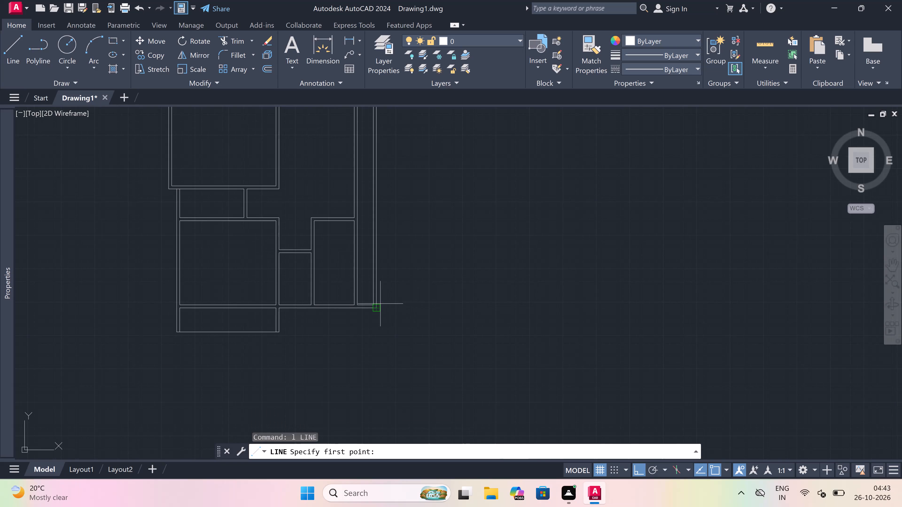
{"action": "left_click_drag", "start_coordinate": [376, 308], "coordinate": [393, 308]}
{"action": "scroll", "coordinate": [587, 306], "scroll_direction": "down", "scroll_amount": 4}
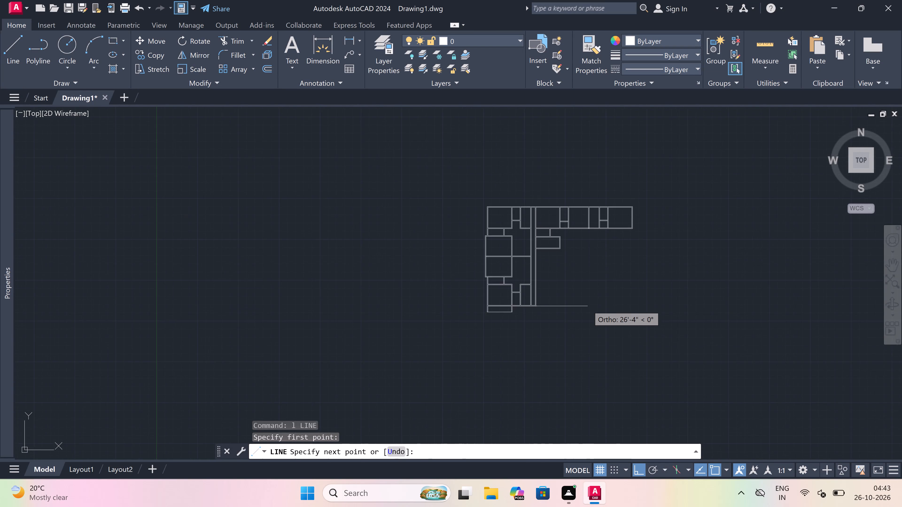
{"action": "scroll", "coordinate": [681, 289], "scroll_direction": "up", "scroll_amount": 3}
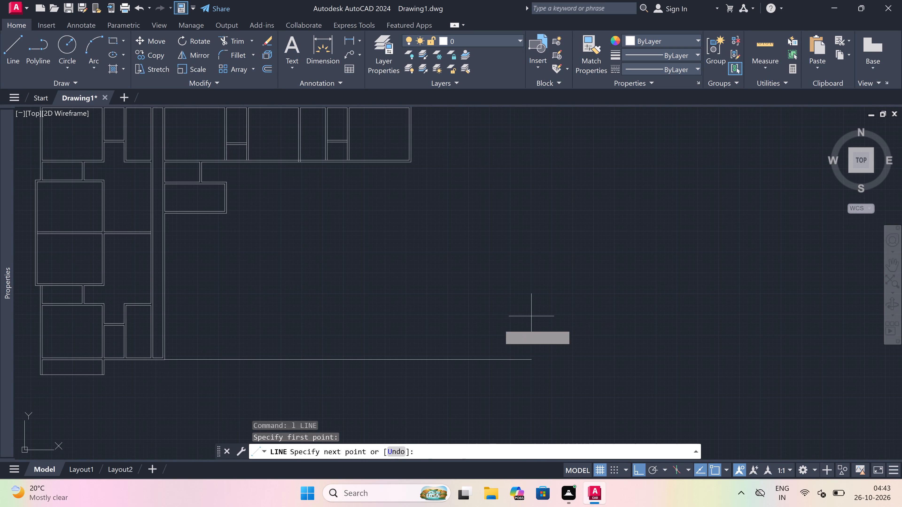
{"action": "left_click_drag", "start_coordinate": [471, 331], "coordinate": [474, 331]}
{"action": "key", "text": "Escape"}
Draw a parallel inner south wall line eastward from the corridor's inner southeast corner, about as long as the outer line.
{"action": "scroll", "coordinate": [544, 324], "scroll_direction": "down", "scroll_amount": 2}
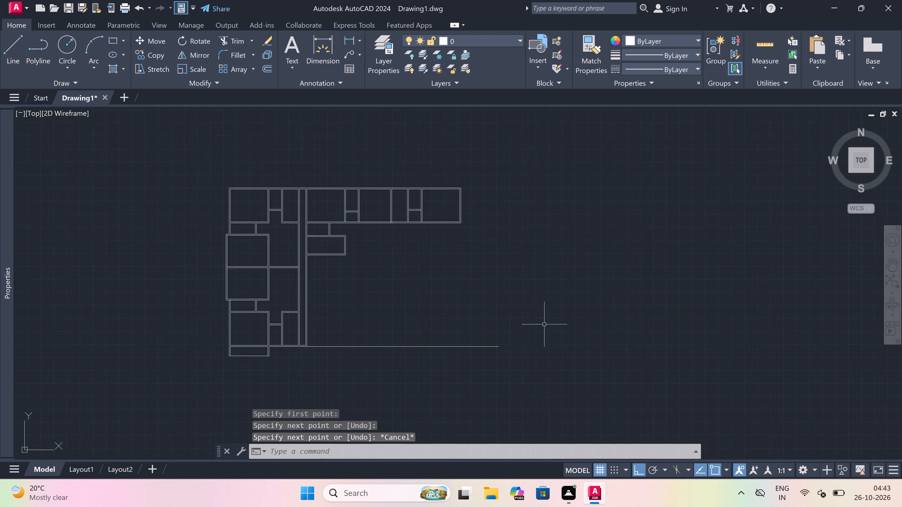
{"action": "scroll", "coordinate": [544, 324], "scroll_direction": "down", "scroll_amount": 1}
{"action": "scroll", "coordinate": [478, 337], "scroll_direction": "up", "scroll_amount": 2}
{"action": "key", "text": "space"}
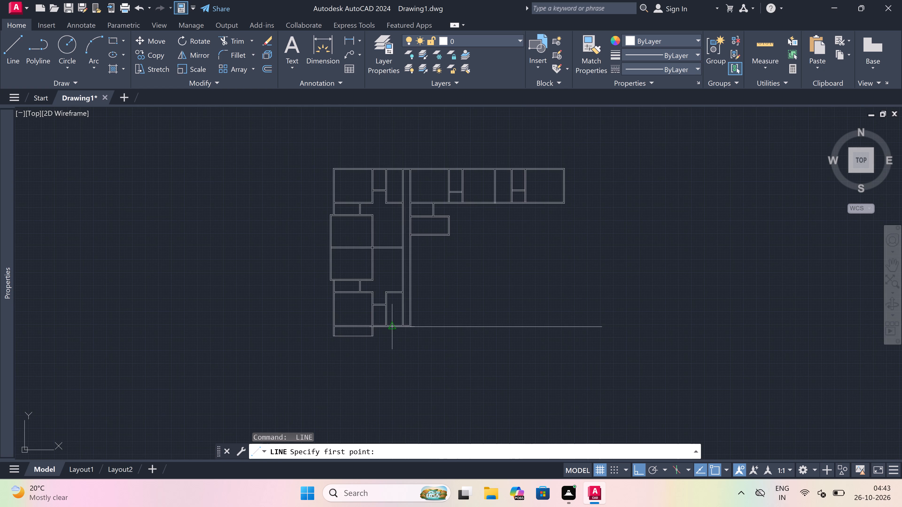
{"action": "scroll", "coordinate": [417, 329], "scroll_direction": "up", "scroll_amount": 3}
{"action": "scroll", "coordinate": [396, 322], "scroll_direction": "up", "scroll_amount": 2}
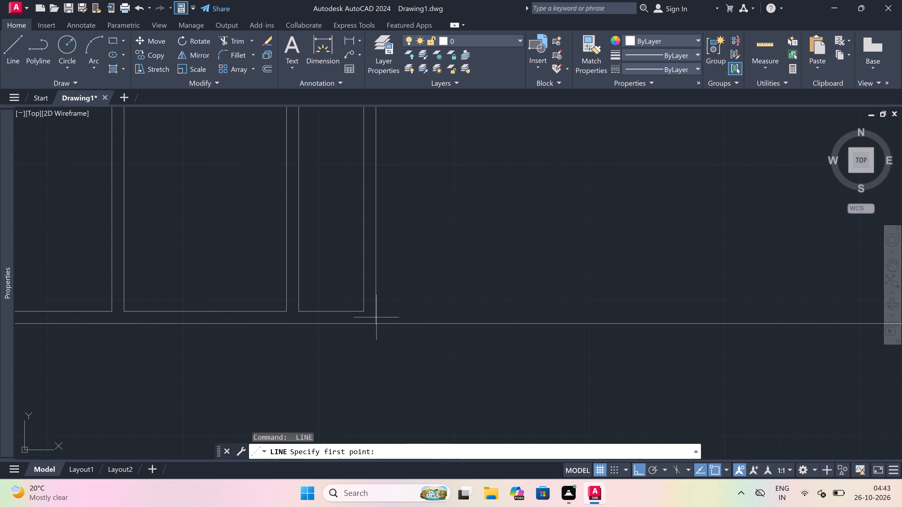
{"action": "left_click", "coordinate": [362, 314]}
{"action": "scroll", "coordinate": [362, 313], "scroll_direction": "down", "scroll_amount": 4}
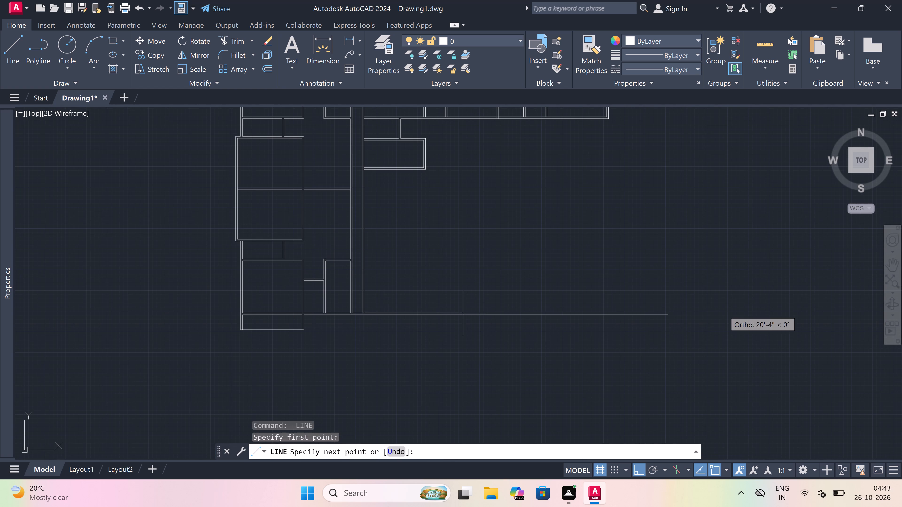
{"action": "scroll", "coordinate": [618, 312], "scroll_direction": "up", "scroll_amount": 1}
{"action": "scroll", "coordinate": [704, 320], "scroll_direction": "up", "scroll_amount": 3}
{"action": "left_click", "coordinate": [695, 287]}
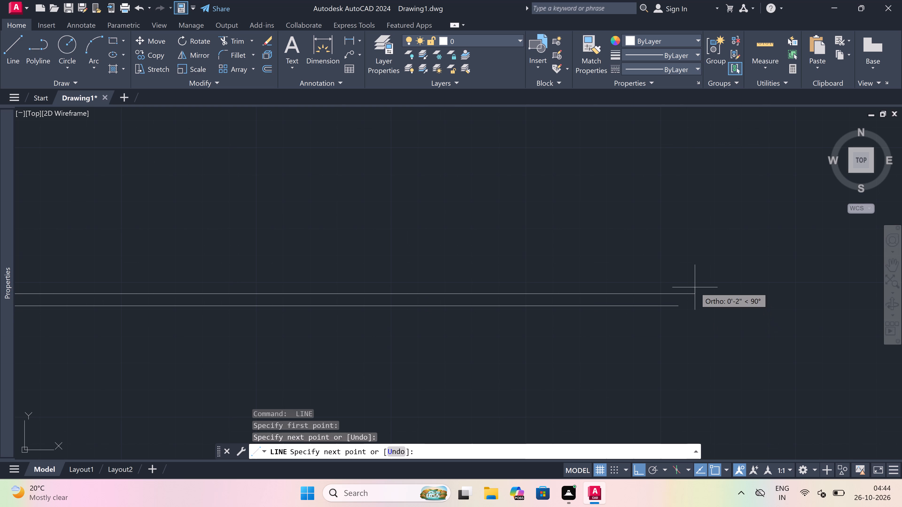
{"action": "key", "text": "Escape"}
{"action": "scroll", "coordinate": [637, 318], "scroll_direction": "down", "scroll_amount": 5}
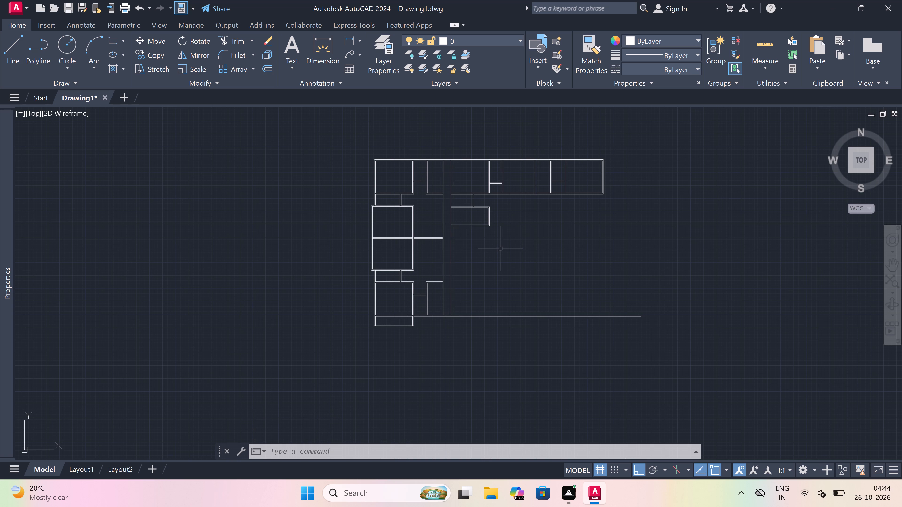
Extend both lines of the wall between the 10' and 5' rooms south to the new south wall.
{"action": "scroll", "coordinate": [533, 185], "scroll_direction": "up", "scroll_amount": 1}
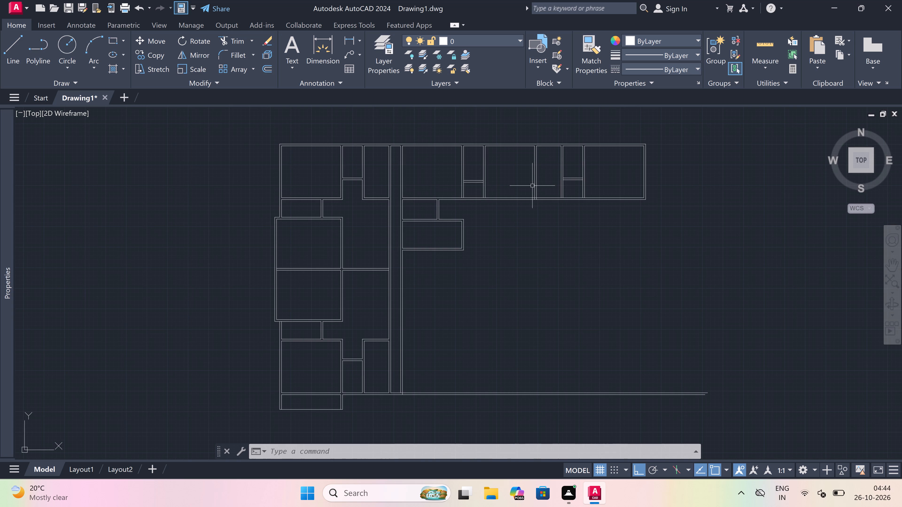
{"action": "key", "text": "e"}
{"action": "type", "text": "x"}
{"action": "key", "text": "space"}
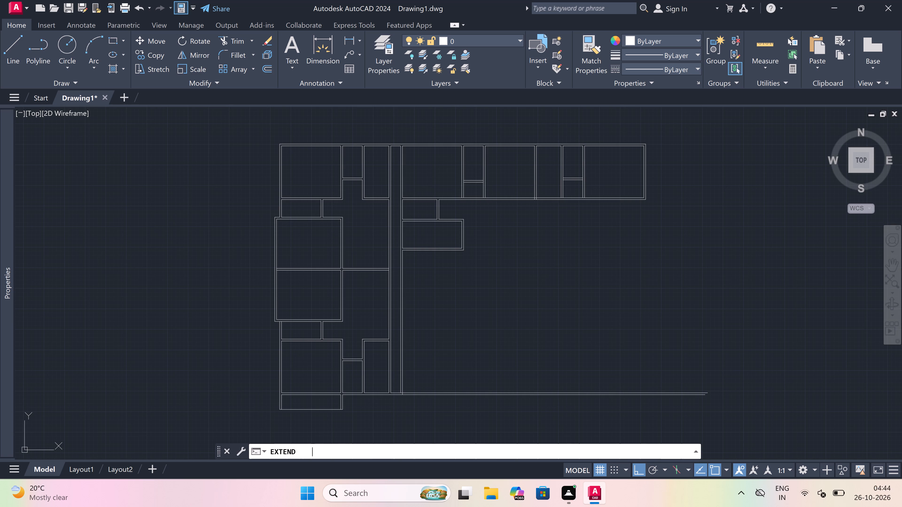
{"action": "left_click", "coordinate": [532, 186]}
{"action": "left_click", "coordinate": [544, 187]}
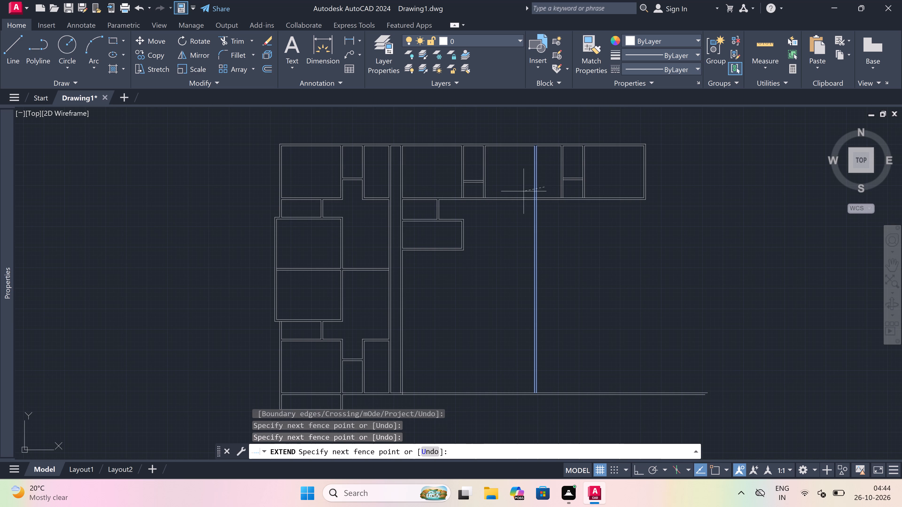
{"action": "left_click", "coordinate": [510, 196]}
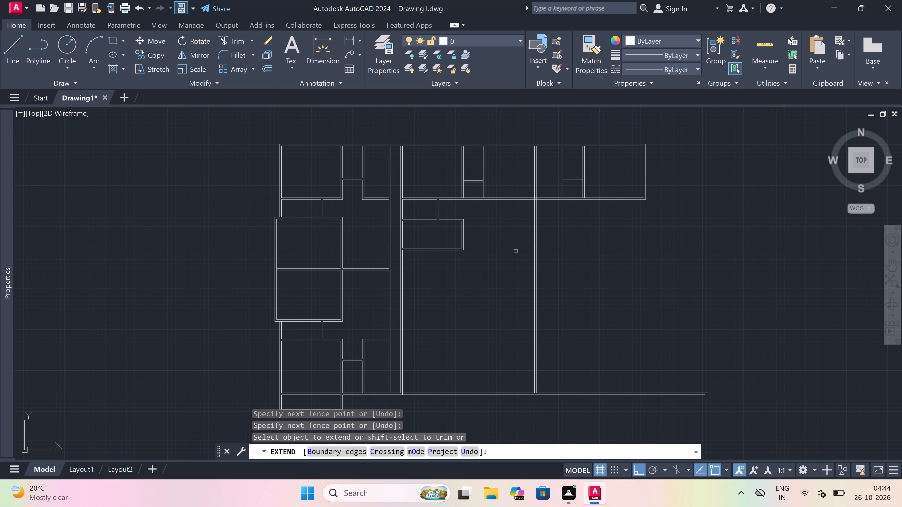
{"action": "key", "text": "Escape"}
Extend both lines of the eastern row's east wall south to the new south wall.
{"action": "scroll", "coordinate": [516, 251], "scroll_direction": "down", "scroll_amount": 2}
{"action": "scroll", "coordinate": [555, 243], "scroll_direction": "up", "scroll_amount": 2}
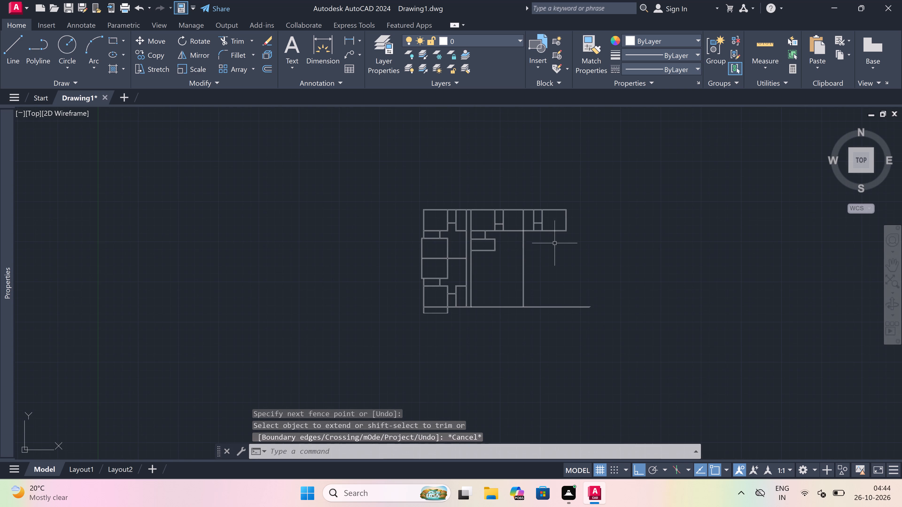
{"action": "key", "text": "space"}
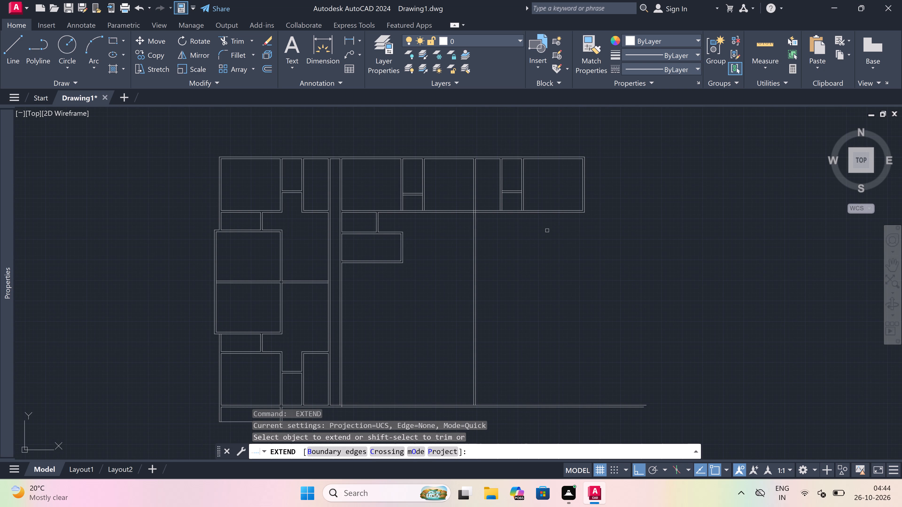
{"action": "left_click", "coordinate": [555, 194]}
{"action": "left_click", "coordinate": [633, 193]}
{"action": "left_click", "coordinate": [556, 190]}
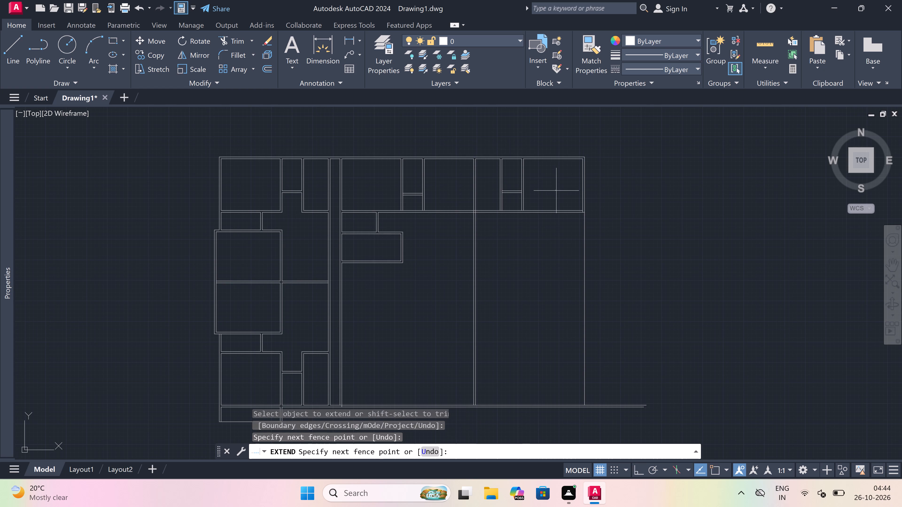
{"action": "left_click", "coordinate": [592, 192]}
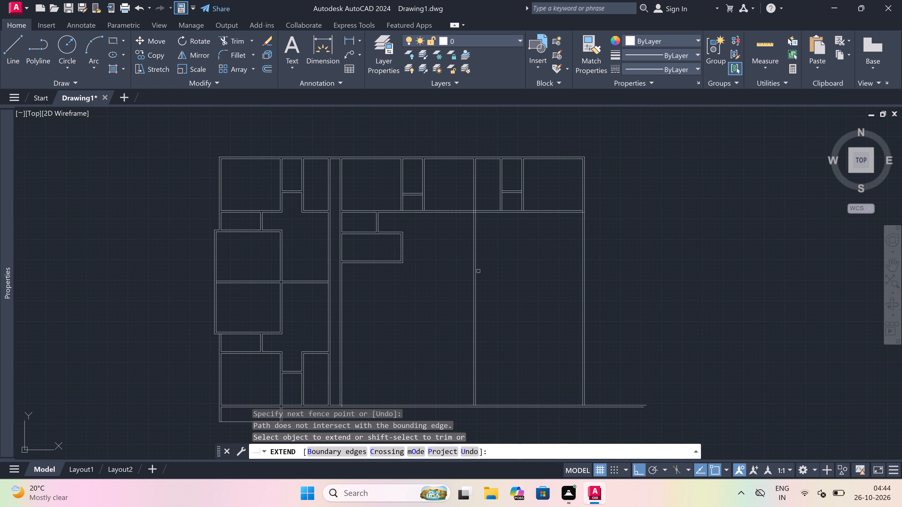
{"action": "key", "text": "Escape"}
Extend both south wall lines of the small room beside the corridor east to the long north-south partition wall.
{"action": "scroll", "coordinate": [447, 249], "scroll_direction": "down", "scroll_amount": 1}
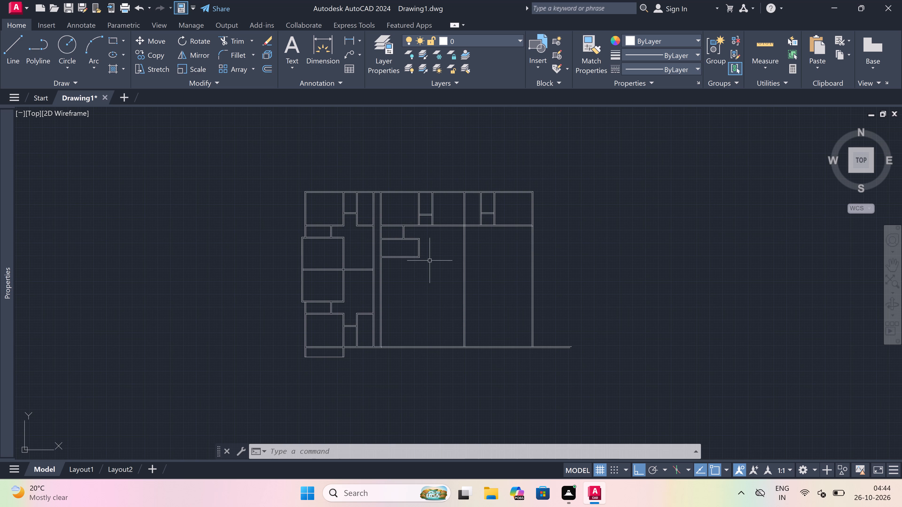
{"action": "scroll", "coordinate": [429, 263], "scroll_direction": "up", "scroll_amount": 2}
{"action": "scroll", "coordinate": [440, 254], "scroll_direction": "down", "scroll_amount": 1}
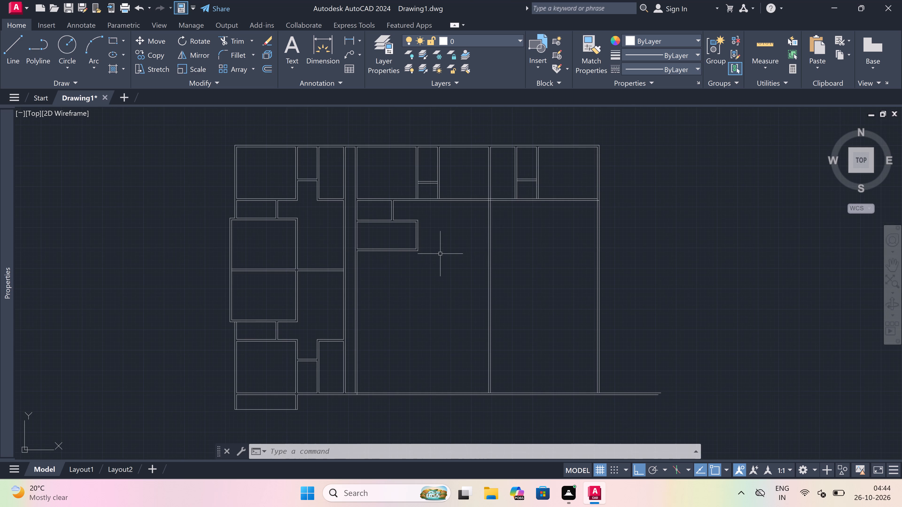
{"action": "scroll", "coordinate": [433, 241], "scroll_direction": "up", "scroll_amount": 1}
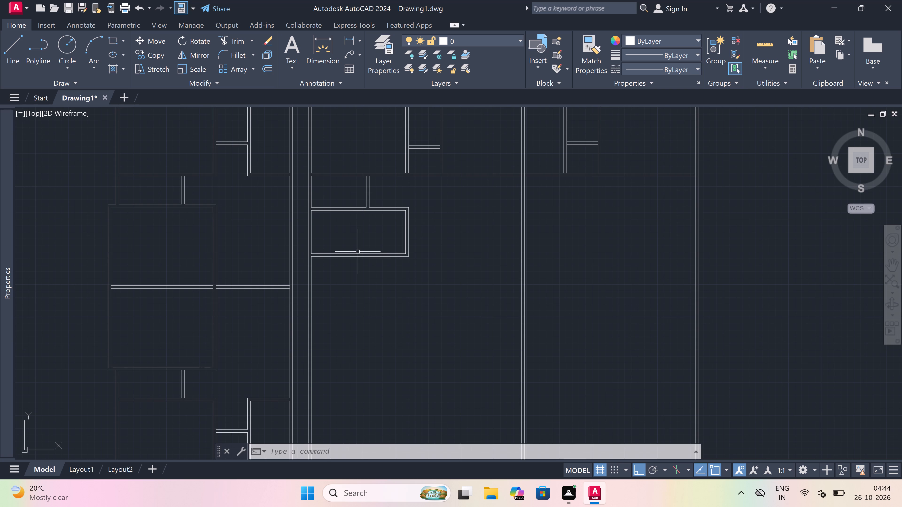
{"action": "key", "text": "e"}
{"action": "type", "text": "x"}
{"action": "key", "text": "space"}
{"action": "left_click_drag", "start_coordinate": [358, 251], "coordinate": [358, 255]}
{"action": "left_click", "coordinate": [358, 291]}
{"action": "left_click", "coordinate": [364, 279]}
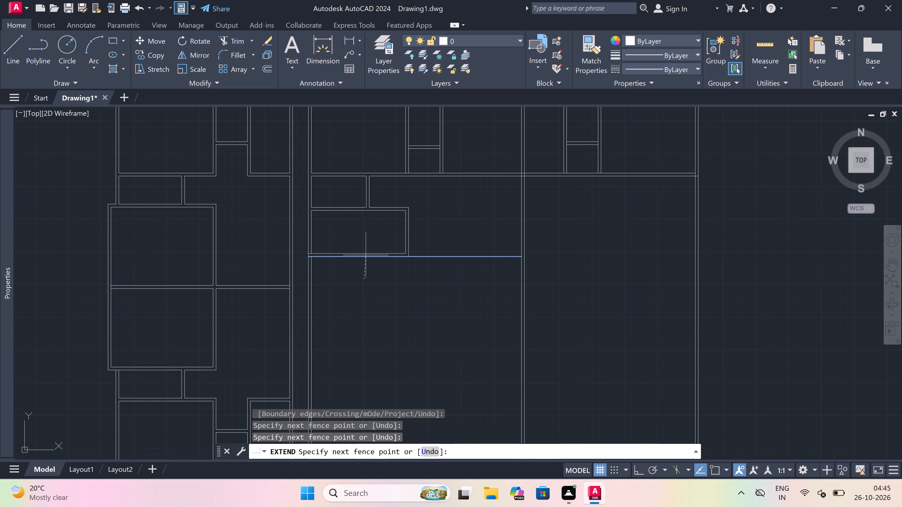
{"action": "left_click", "coordinate": [366, 254]}
{"action": "left_click", "coordinate": [367, 250]}
{"action": "left_click", "coordinate": [384, 306]}
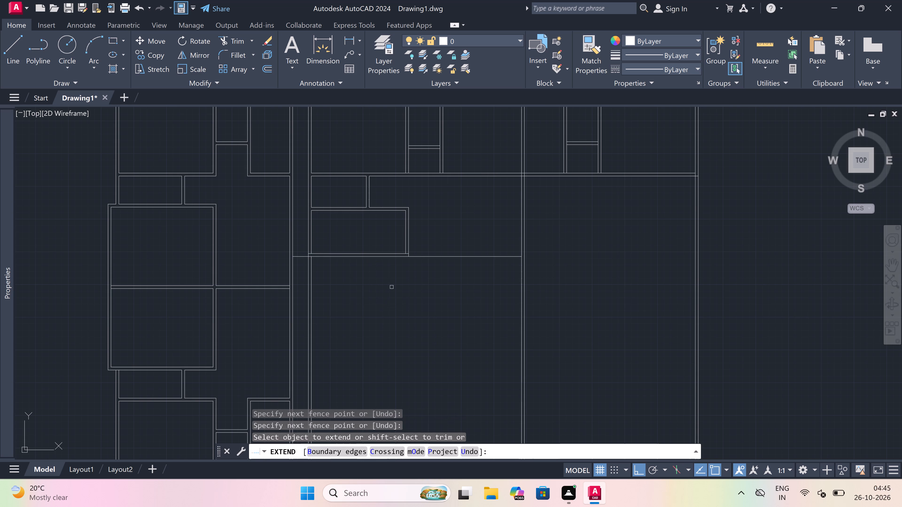
{"action": "left_click", "coordinate": [400, 270]}
{"action": "left_click", "coordinate": [398, 242]}
{"action": "key", "text": "Escape"}
Trim the extended wall line out of the corridor and clear the overlapping stubs at the corridor's east wall junction.
{"action": "type", "text": "tr"}
{"action": "key", "text": "space"}
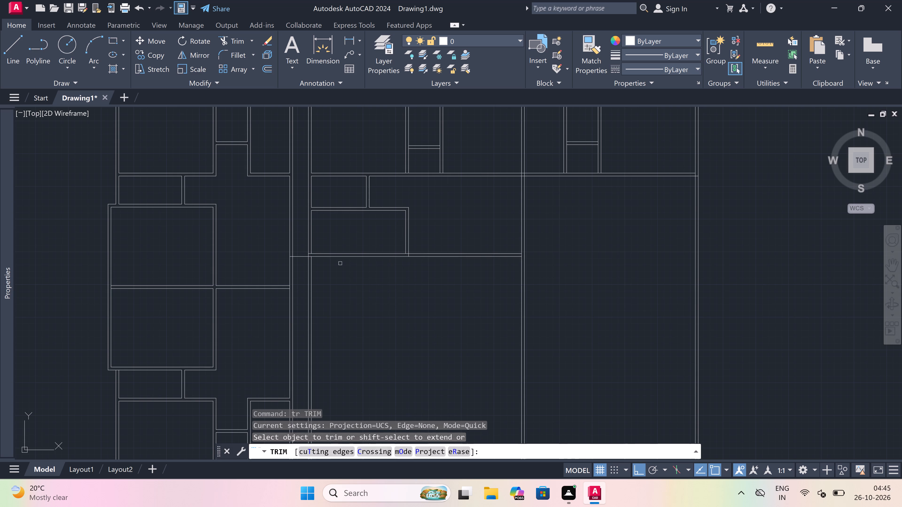
{"action": "scroll", "coordinate": [304, 253], "scroll_direction": "up", "scroll_amount": 3}
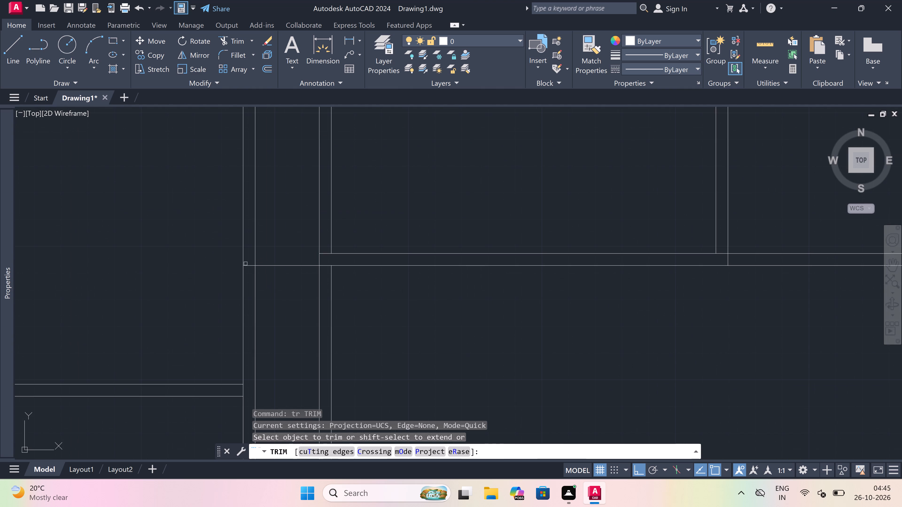
{"action": "left_click", "coordinate": [248, 267]}
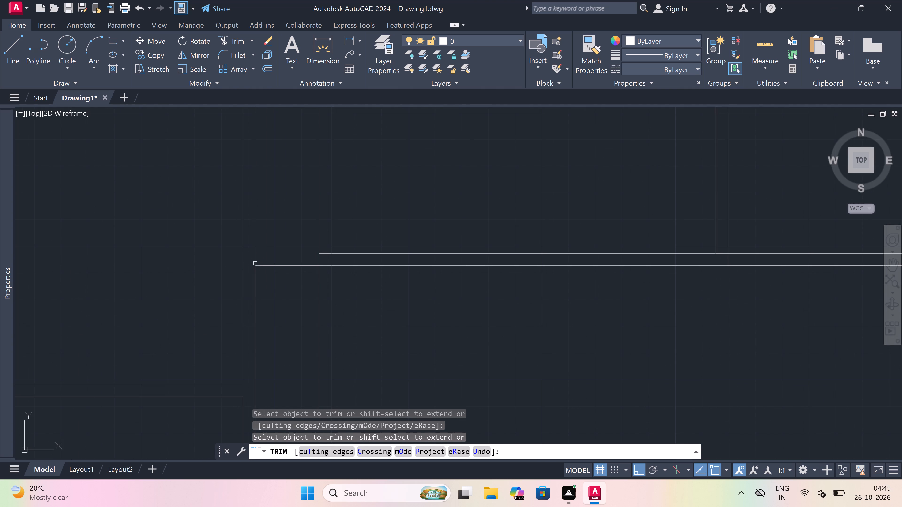
{"action": "left_click", "coordinate": [297, 263]}
{"action": "left_click", "coordinate": [295, 279]}
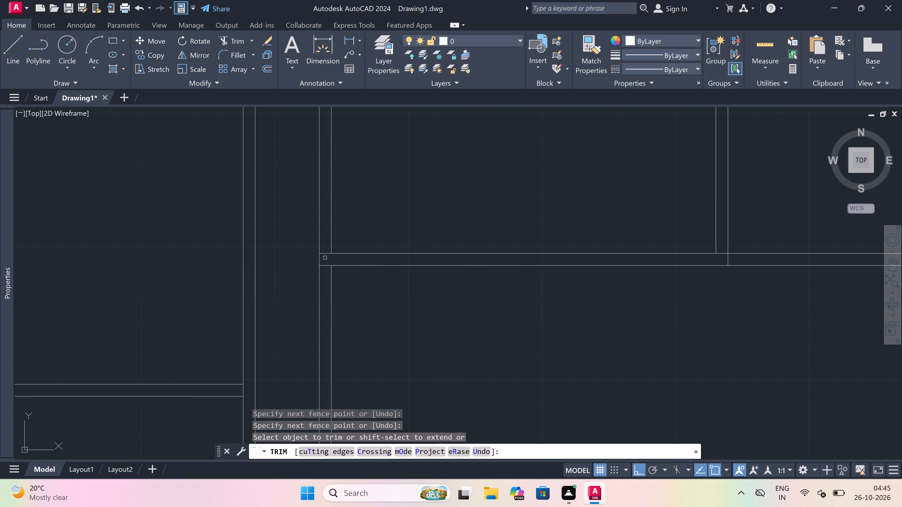
{"action": "left_click", "coordinate": [324, 244]}
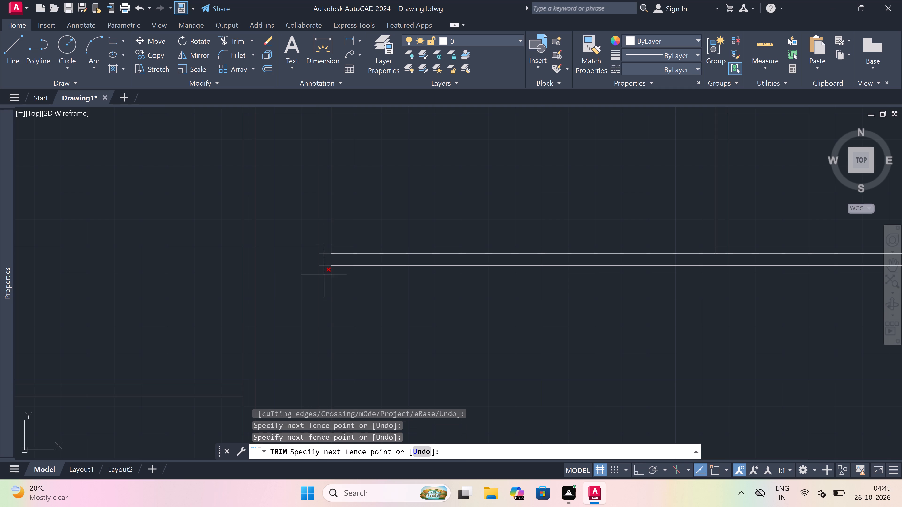
{"action": "left_click", "coordinate": [324, 275]}
Trim the overlapping wall segments at the small room's southeast corner to open the junction with the extended wall.
{"action": "scroll", "coordinate": [324, 275], "scroll_direction": "down", "scroll_amount": 4}
{"action": "scroll", "coordinate": [401, 274], "scroll_direction": "up", "scroll_amount": 4}
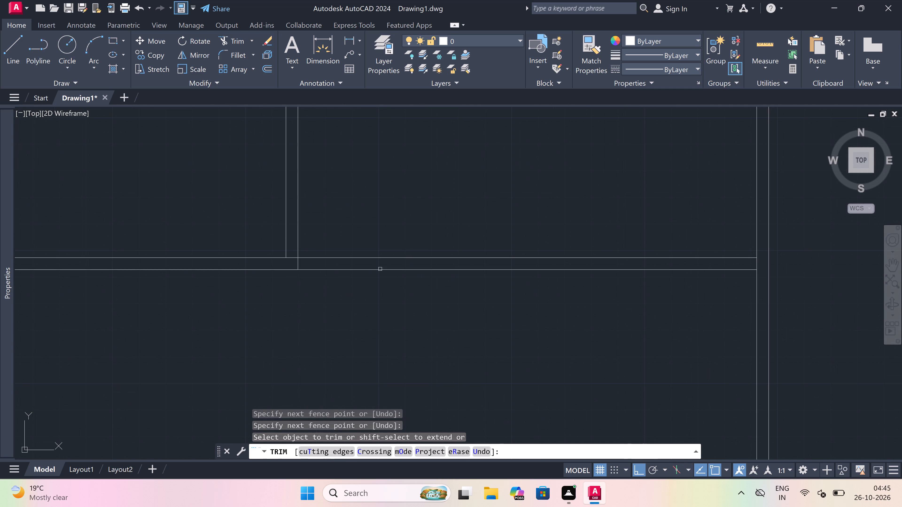
{"action": "scroll", "coordinate": [289, 249], "scroll_direction": "up", "scroll_amount": 2}
{"action": "left_click", "coordinate": [289, 249]}
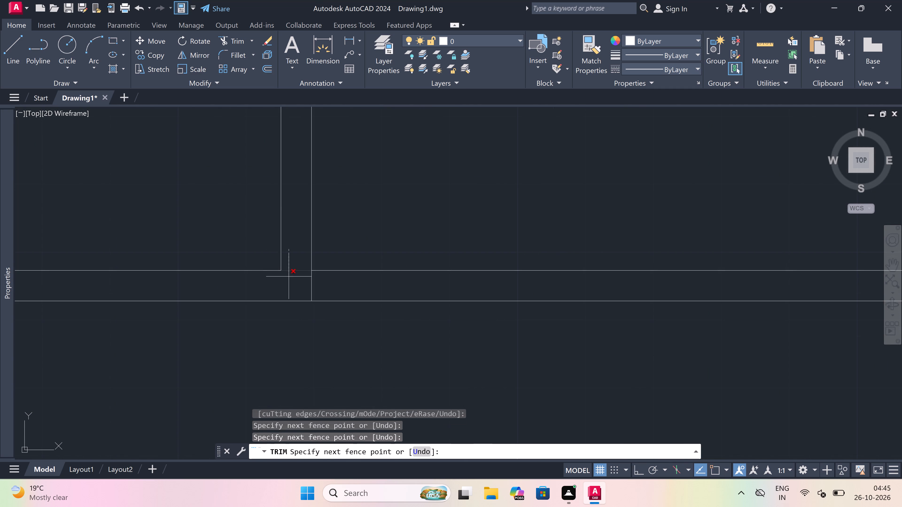
{"action": "left_click", "coordinate": [289, 277]}
{"action": "left_click_drag", "start_coordinate": [300, 281], "coordinate": [302, 282]}
{"action": "left_click", "coordinate": [356, 286]}
Trim the partition wall's near line between the two extended wall lines at their east end.
{"action": "scroll", "coordinate": [357, 286], "scroll_direction": "down", "scroll_amount": 3}
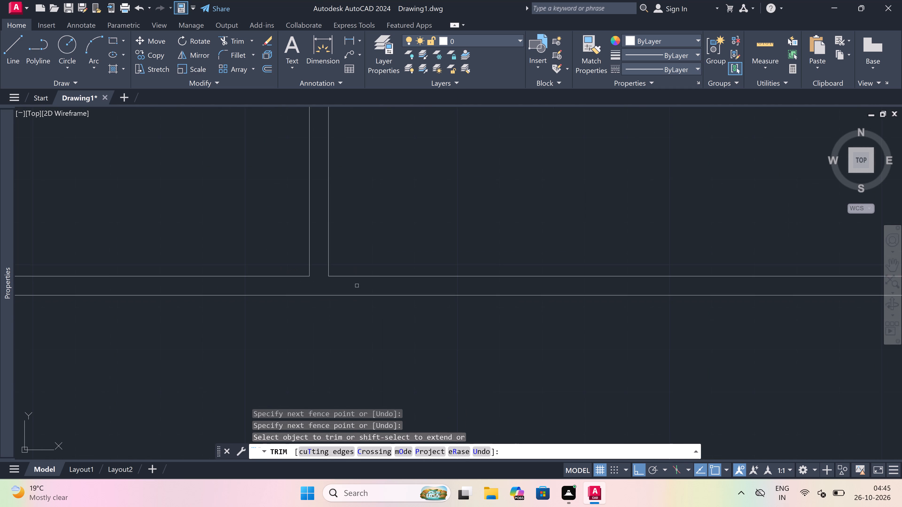
{"action": "scroll", "coordinate": [357, 286], "scroll_direction": "down", "scroll_amount": 1}
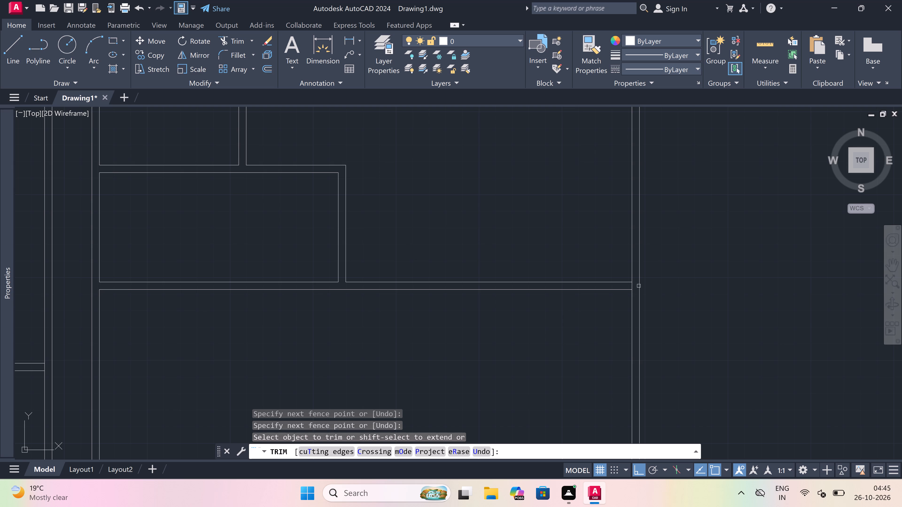
{"action": "scroll", "coordinate": [634, 283], "scroll_direction": "up", "scroll_amount": 3}
{"action": "left_click", "coordinate": [623, 290]}
{"action": "scroll", "coordinate": [623, 290], "scroll_direction": "down", "scroll_amount": 2}
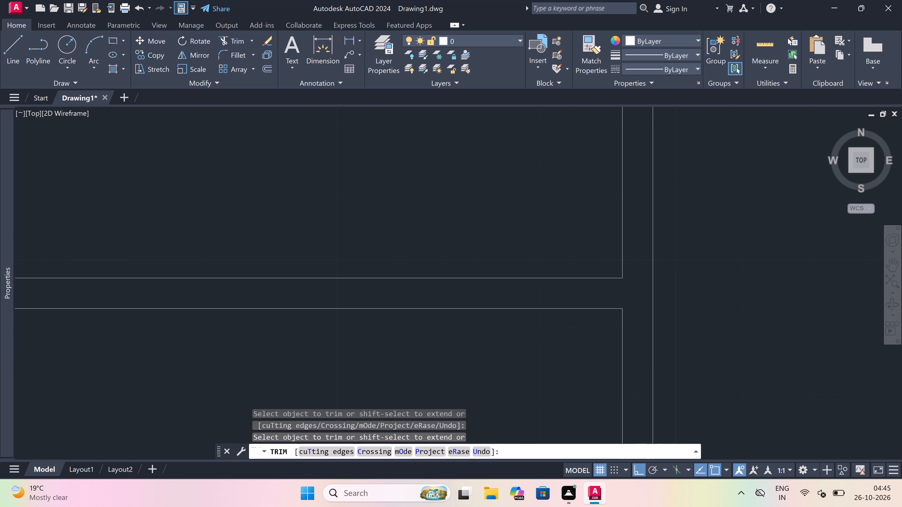
Offset the lower south wall line of the easternmost rooms 3'7" to the south.
{"action": "scroll", "coordinate": [623, 290], "scroll_direction": "down", "scroll_amount": 2}
{"action": "key", "text": "Escape"}
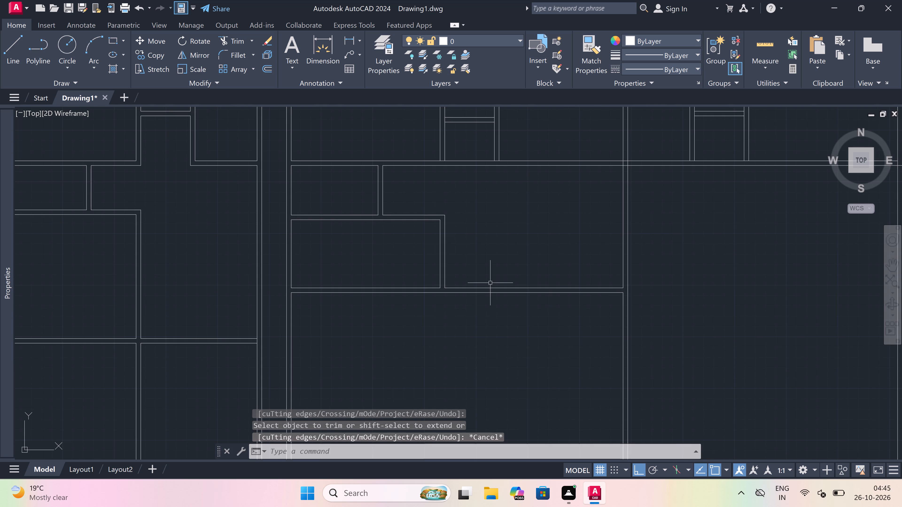
{"action": "scroll", "coordinate": [475, 279], "scroll_direction": "down", "scroll_amount": 3}
{"action": "scroll", "coordinate": [591, 277], "scroll_direction": "up", "scroll_amount": 1}
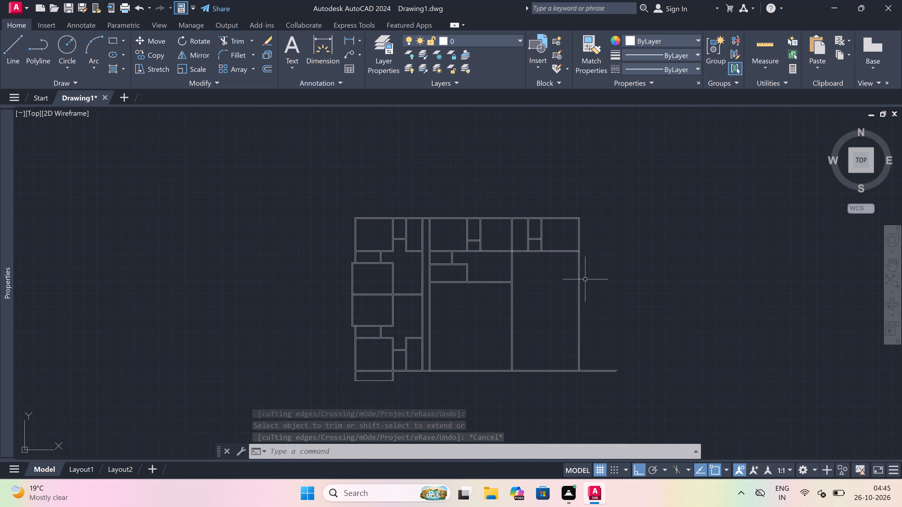
{"action": "scroll", "coordinate": [591, 277], "scroll_direction": "up", "scroll_amount": 1}
{"action": "key", "text": "o"}
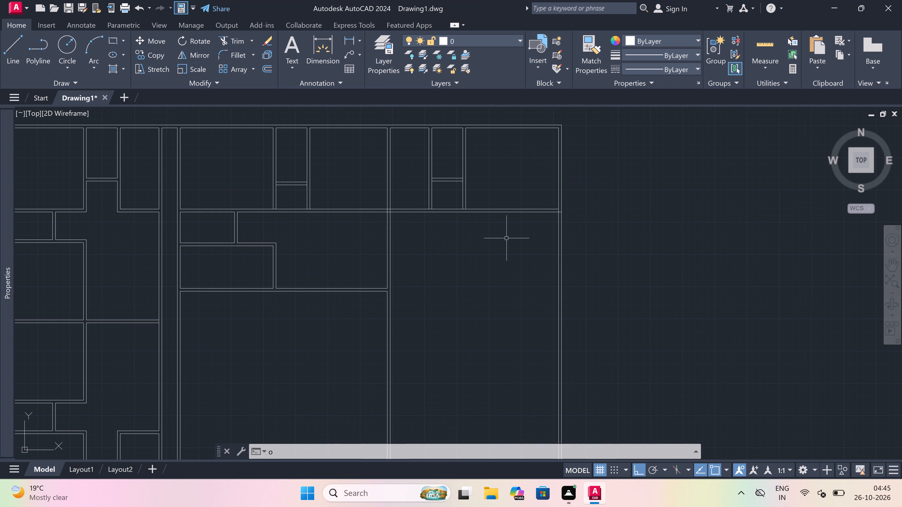
{"action": "key", "text": "space"}
{"action": "scroll", "coordinate": [515, 206], "scroll_direction": "up", "scroll_amount": 1}
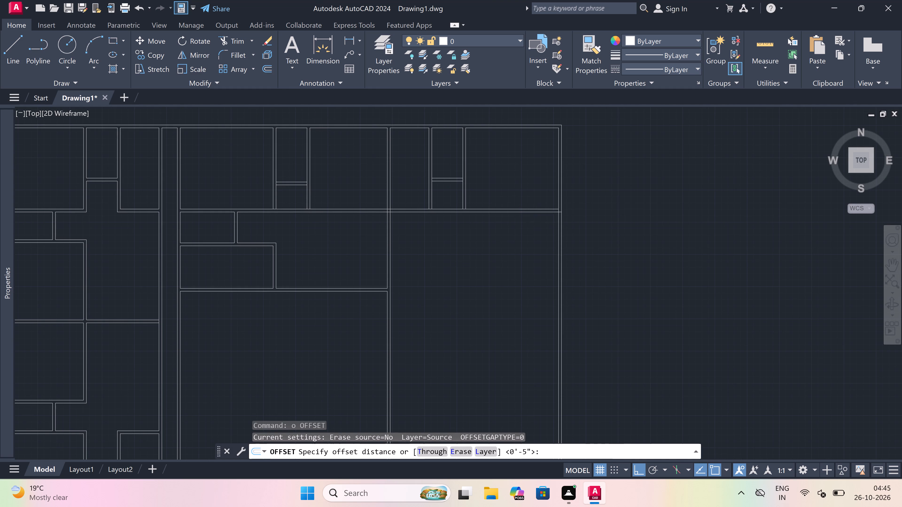
{"action": "scroll", "coordinate": [515, 206], "scroll_direction": "up", "scroll_amount": 2}
{"action": "left_click", "coordinate": [520, 226]}
{"action": "scroll", "coordinate": [521, 226], "scroll_direction": "down", "scroll_amount": 3}
{"action": "scroll", "coordinate": [523, 237], "scroll_direction": "up", "scroll_amount": 3}
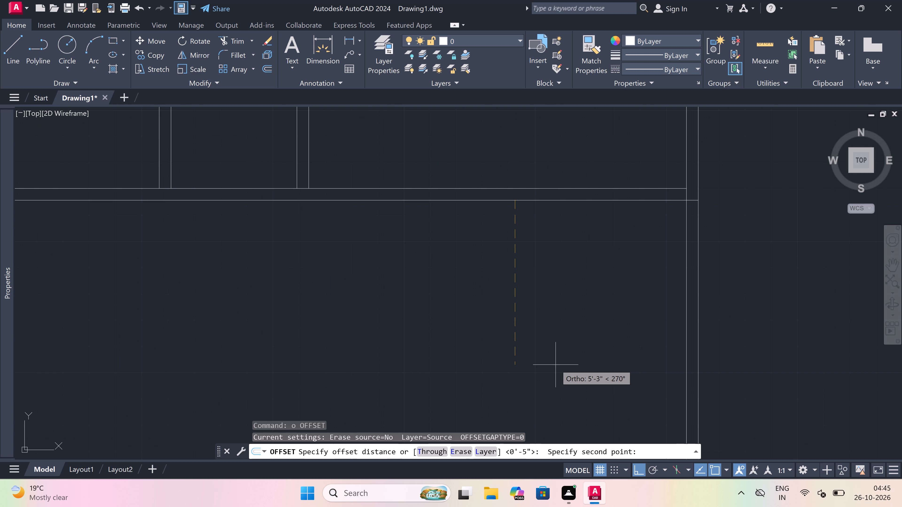
{"action": "type", "text": "3'7\""}
{"action": "key", "text": "space"}
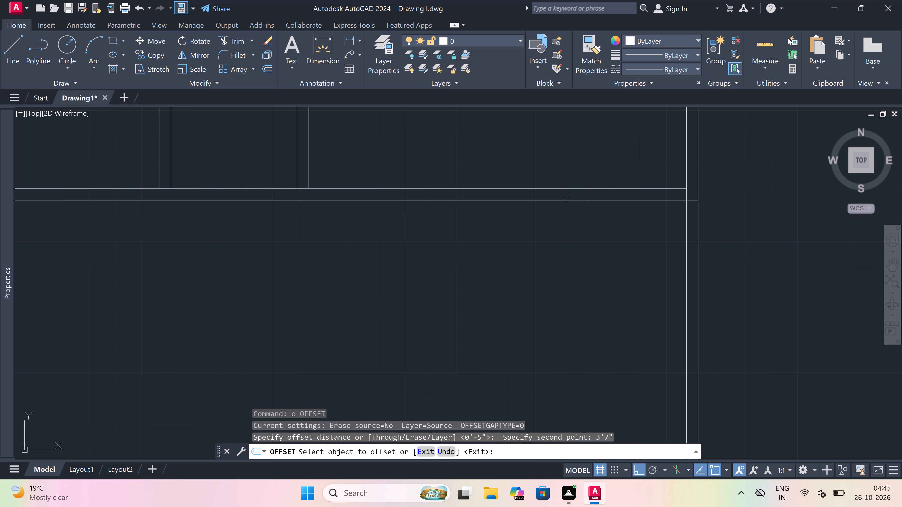
{"action": "left_click_drag", "start_coordinate": [567, 199], "coordinate": [568, 235]}
{"action": "left_click", "coordinate": [569, 249]}
{"action": "key", "text": "Escape"}
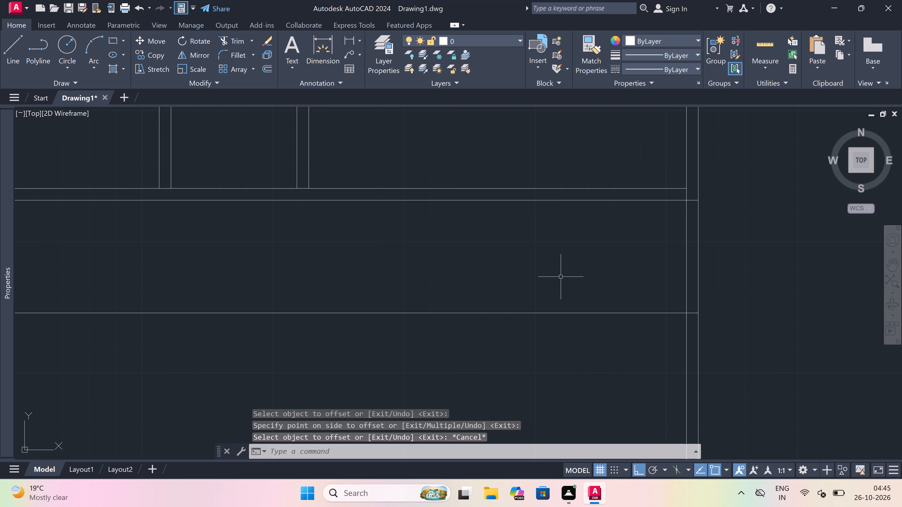
Offset the new east-west line 4.5" south to give the new wall its thickness.
{"action": "key", "text": "space"}
{"action": "left_click_drag", "start_coordinate": [548, 308], "coordinate": [548, 317]}
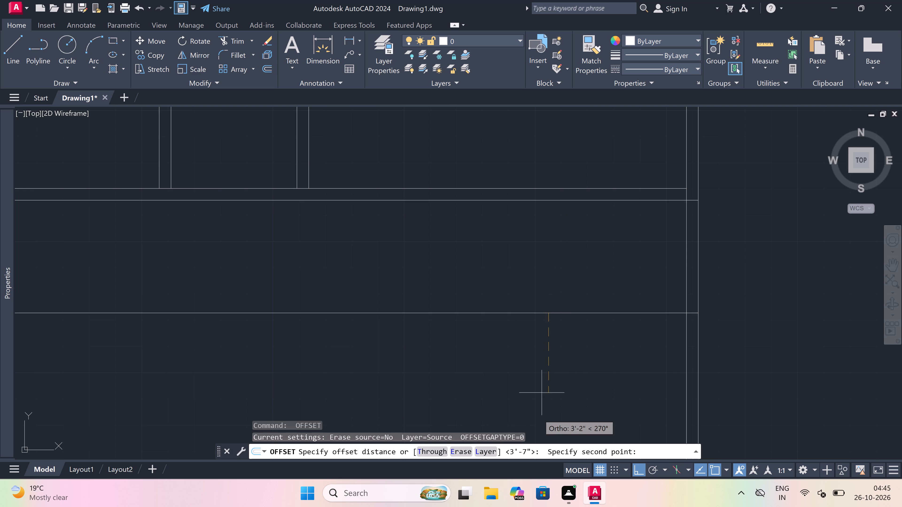
{"action": "type", "text": "4.5\""}
{"action": "key", "text": "space"}
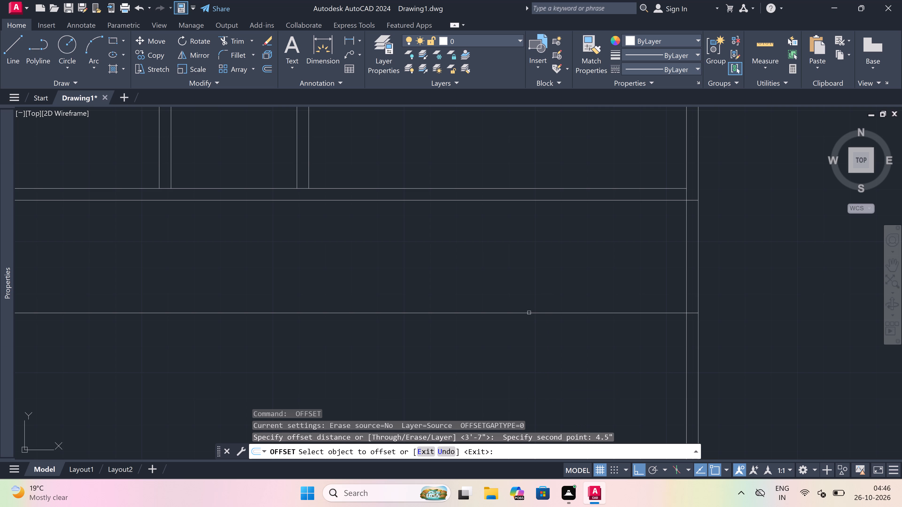
{"action": "left_click_drag", "start_coordinate": [529, 313], "coordinate": [524, 345]}
{"action": "left_click", "coordinate": [524, 346]}
{"action": "key", "text": "Escape"}
Trim the overlapping segments where the room row's south wall and the new parallel wall meet the east outer wall.
{"action": "key", "text": "t"}
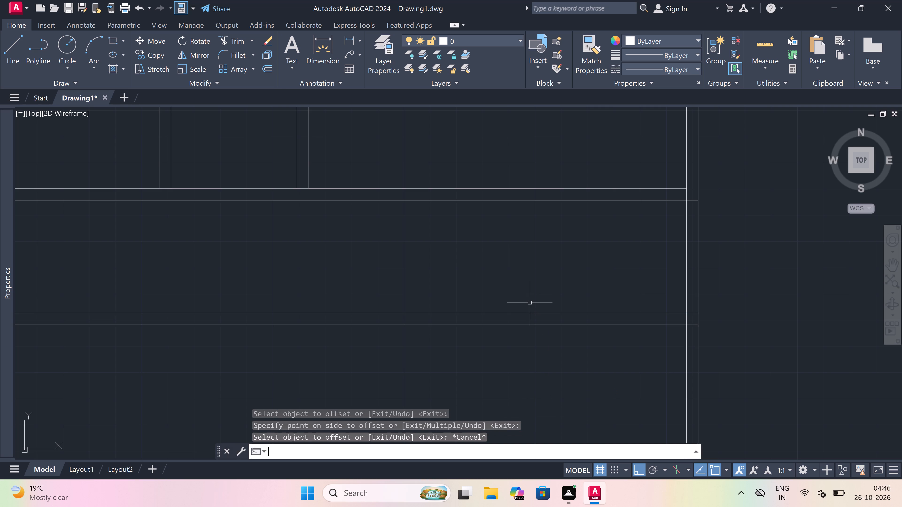
{"action": "key", "text": "r"}
{"action": "key", "text": "space"}
{"action": "scroll", "coordinate": [671, 219], "scroll_direction": "up", "scroll_amount": 2}
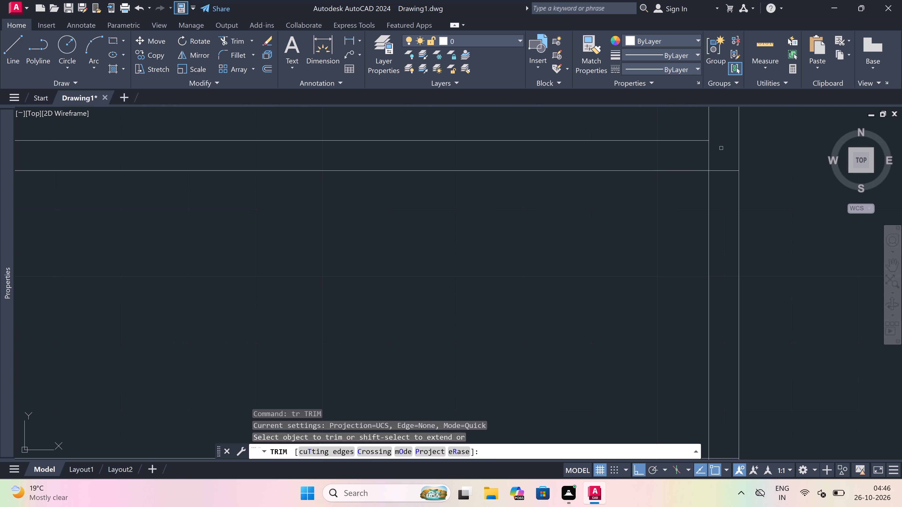
{"action": "left_click", "coordinate": [707, 153]}
{"action": "left_click", "coordinate": [713, 153]}
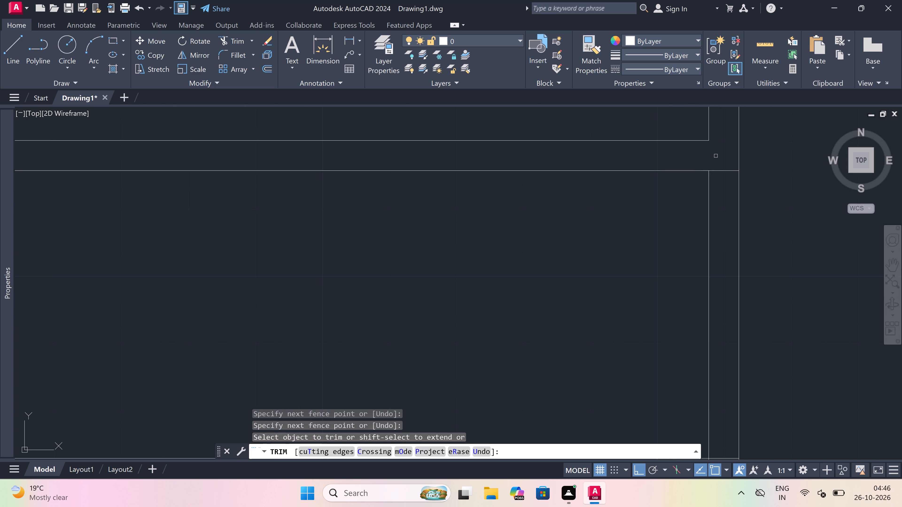
{"action": "left_click", "coordinate": [716, 156]}
{"action": "scroll", "coordinate": [723, 191], "scroll_direction": "down", "scroll_amount": 4}
{"action": "scroll", "coordinate": [723, 246], "scroll_direction": "up", "scroll_amount": 3}
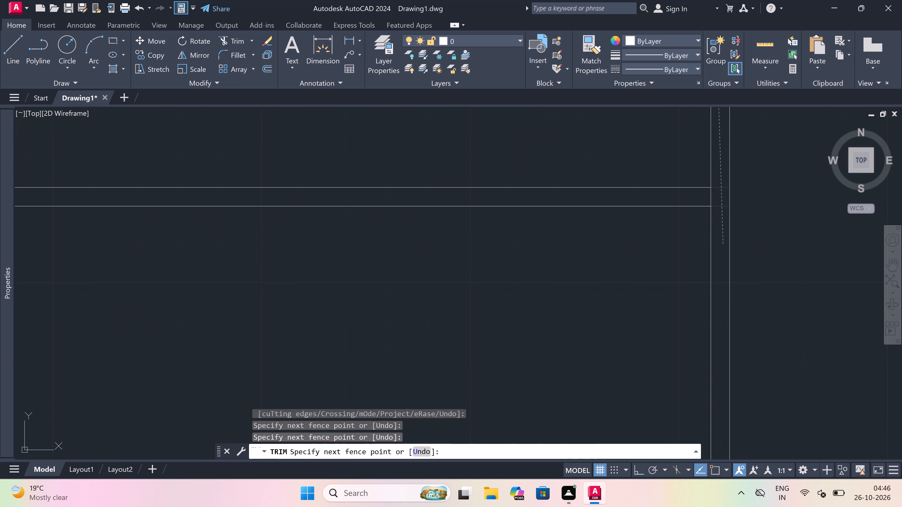
{"action": "scroll", "coordinate": [723, 245], "scroll_direction": "up", "scroll_amount": 1}
{"action": "left_click", "coordinate": [723, 245]}
{"action": "scroll", "coordinate": [695, 153], "scroll_direction": "up", "scroll_amount": 2}
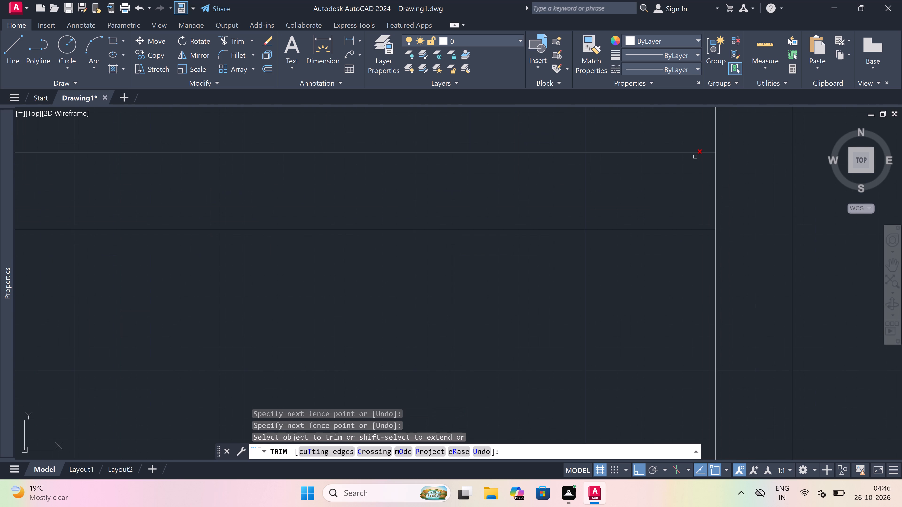
{"action": "left_click_drag", "start_coordinate": [707, 184], "coordinate": [709, 184]}
{"action": "left_click", "coordinate": [728, 184]}
Trim both lines of the new east-west wall west of the long north-south partition.
{"action": "scroll", "coordinate": [598, 211], "scroll_direction": "down", "scroll_amount": 5}
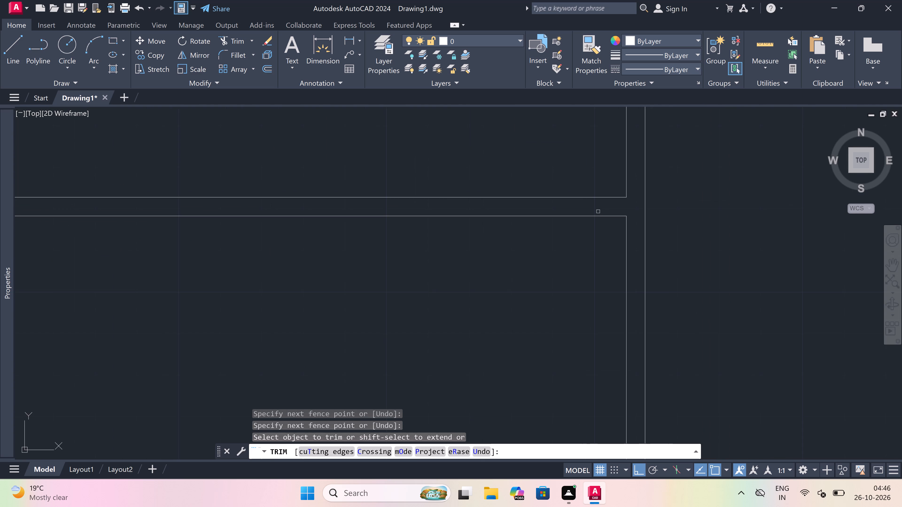
{"action": "scroll", "coordinate": [596, 213], "scroll_direction": "down", "scroll_amount": 4}
{"action": "scroll", "coordinate": [580, 181], "scroll_direction": "up", "scroll_amount": 1}
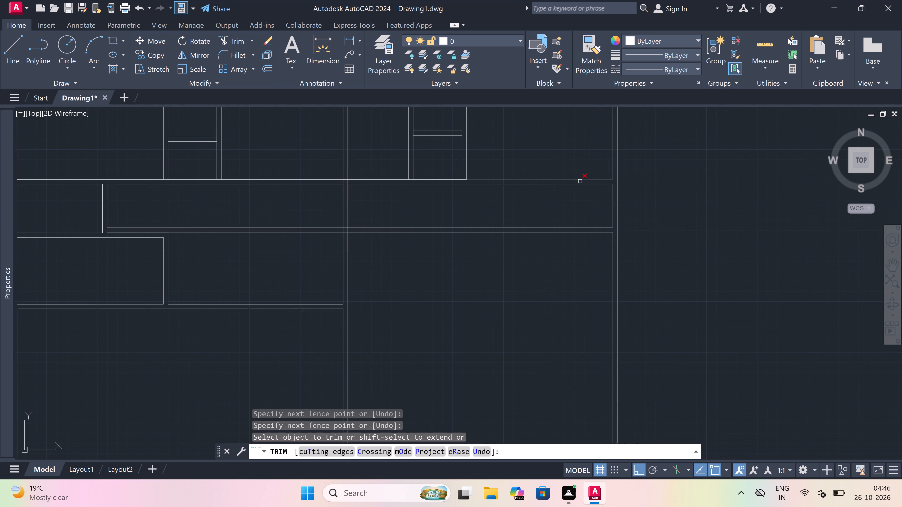
{"action": "left_click", "coordinate": [327, 250]}
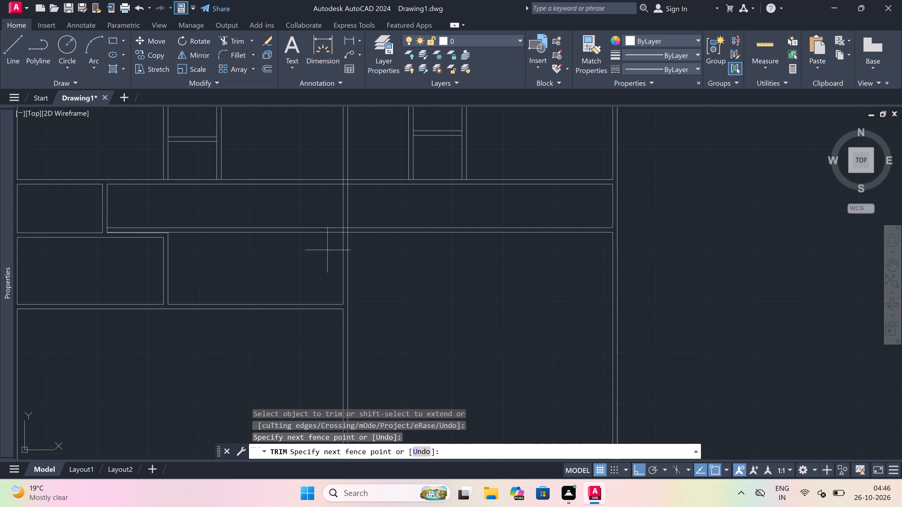
{"action": "left_click", "coordinate": [326, 219]}
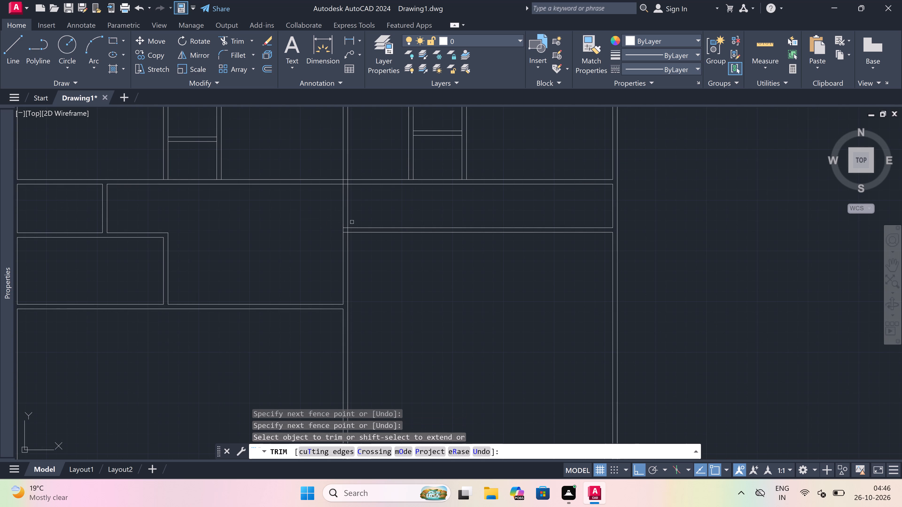
Trim the crossing segments where the long north-south partition meets the room row's south wall to open the junction.
{"action": "scroll", "coordinate": [342, 156], "scroll_direction": "up", "scroll_amount": 3}
{"action": "left_click", "coordinate": [353, 197]}
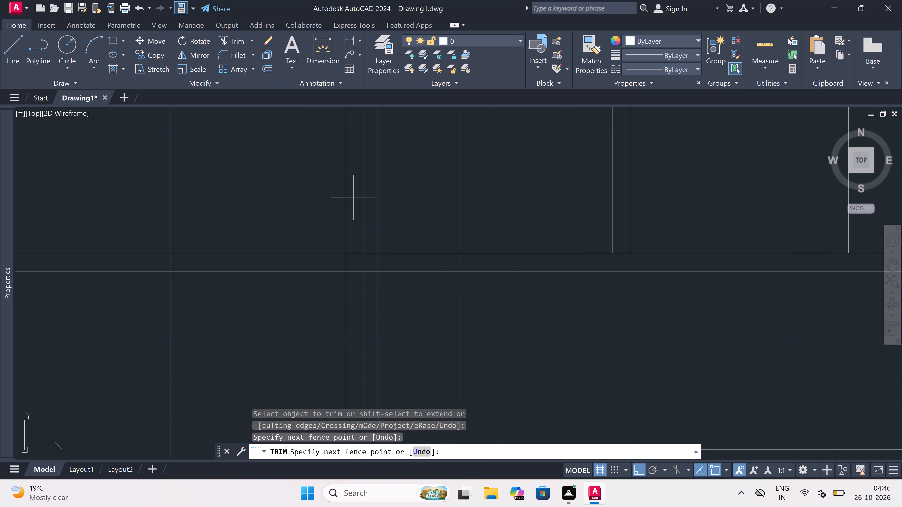
{"action": "left_click", "coordinate": [352, 284]}
{"action": "left_click_drag", "start_coordinate": [333, 264], "coordinate": [336, 264]}
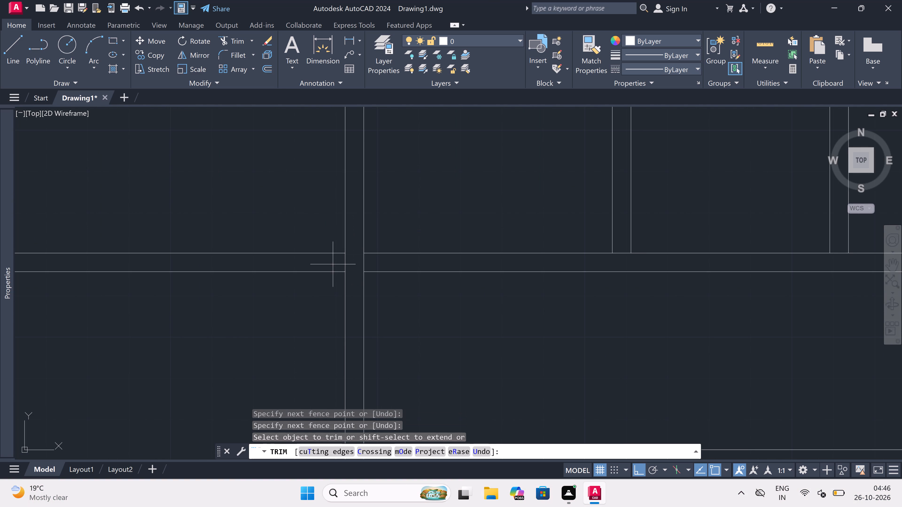
{"action": "left_click", "coordinate": [392, 264]}
Trim the new wall's line stubs inside the north-south partition at its west end.
{"action": "scroll", "coordinate": [384, 264], "scroll_direction": "down", "scroll_amount": 4}
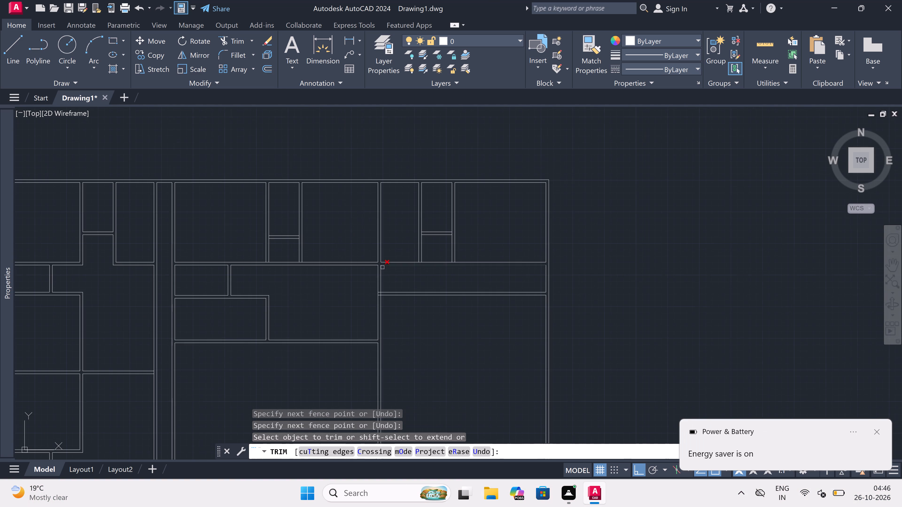
{"action": "scroll", "coordinate": [374, 292], "scroll_direction": "up", "scroll_amount": 3}
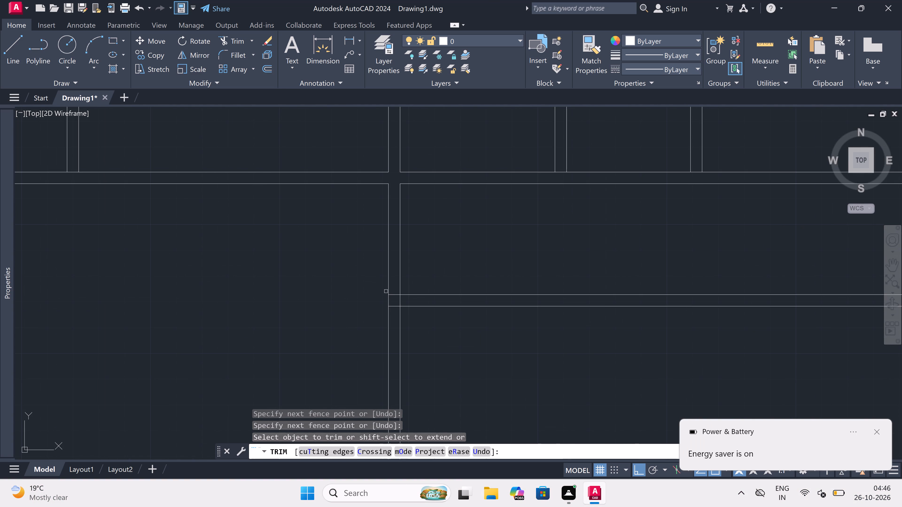
{"action": "scroll", "coordinate": [389, 301], "scroll_direction": "up", "scroll_amount": 1}
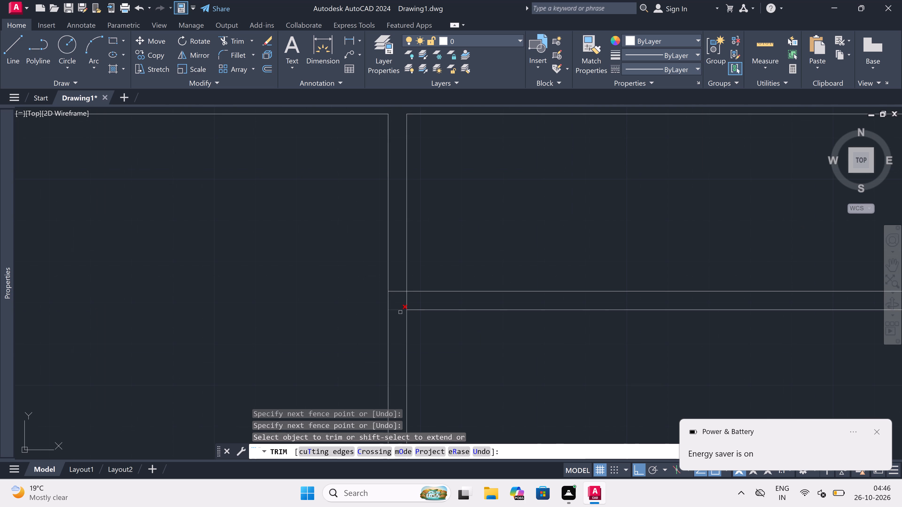
{"action": "left_click_drag", "start_coordinate": [401, 318], "coordinate": [401, 316]}
{"action": "left_click", "coordinate": [404, 277]}
{"action": "key", "text": "Escape"}
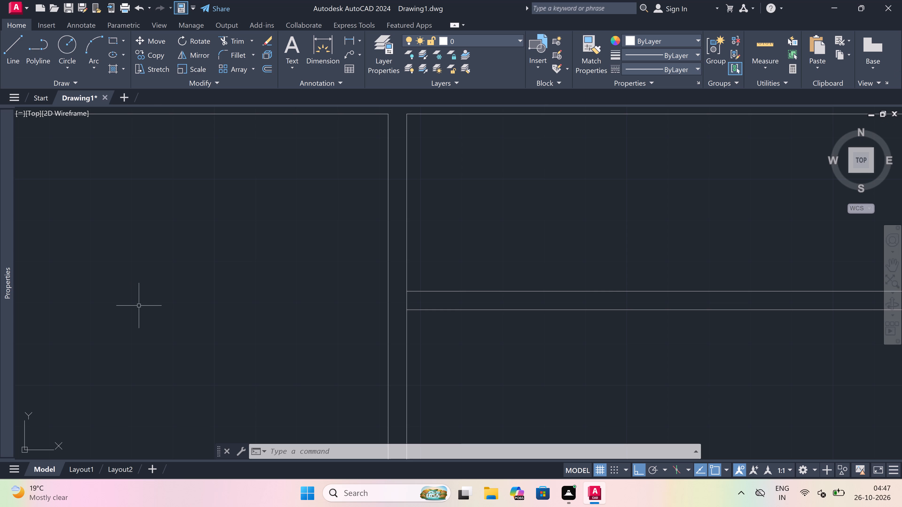
Offset the east outer wall's inner line 8' west inside the narrow strip south of the easternmost rooms.
{"action": "scroll", "coordinate": [222, 304], "scroll_direction": "down", "scroll_amount": 2}
{"action": "scroll", "coordinate": [400, 309], "scroll_direction": "down", "scroll_amount": 4}
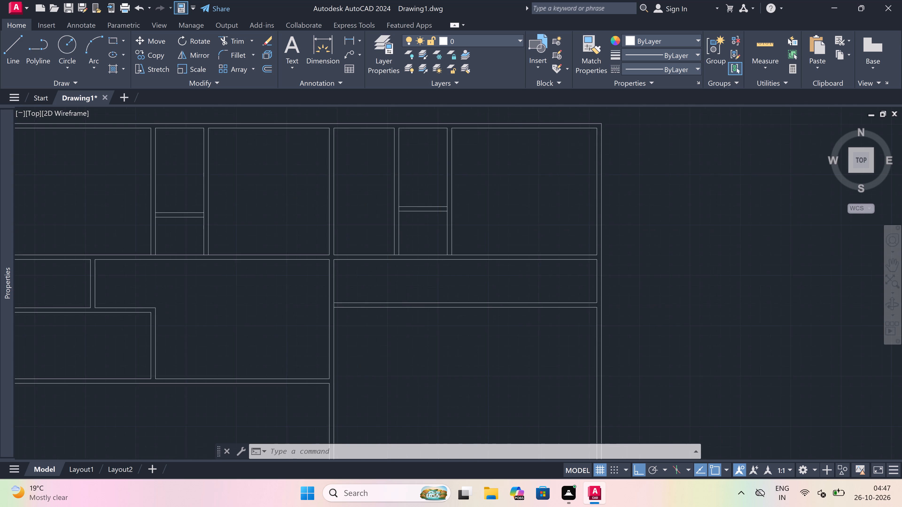
{"action": "scroll", "coordinate": [401, 309], "scroll_direction": "up", "scroll_amount": 3}
{"action": "scroll", "coordinate": [612, 275], "scroll_direction": "up", "scroll_amount": 1}
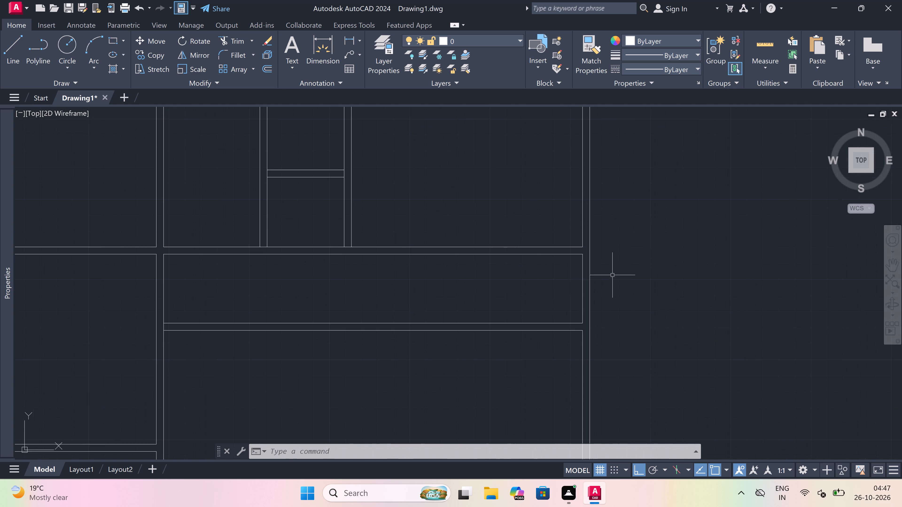
{"action": "key", "text": "o"}
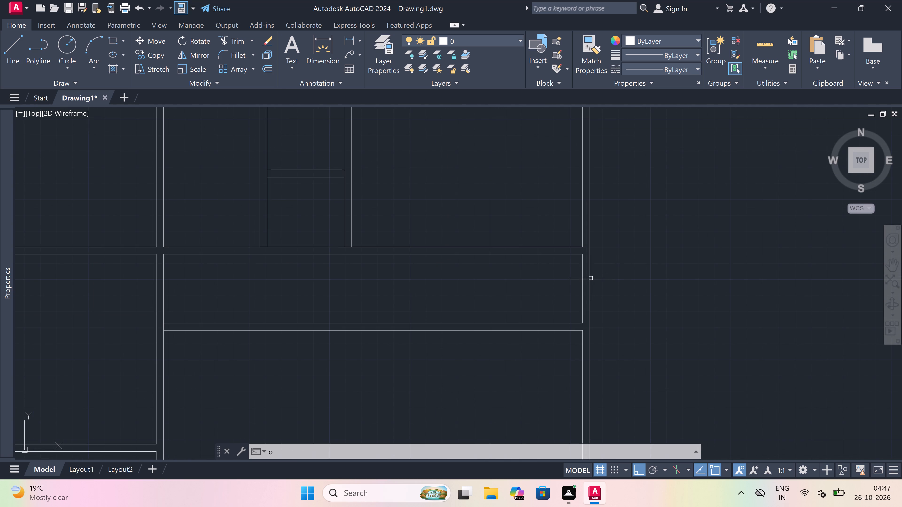
{"action": "key", "text": "space"}
{"action": "left_click", "coordinate": [581, 278]}
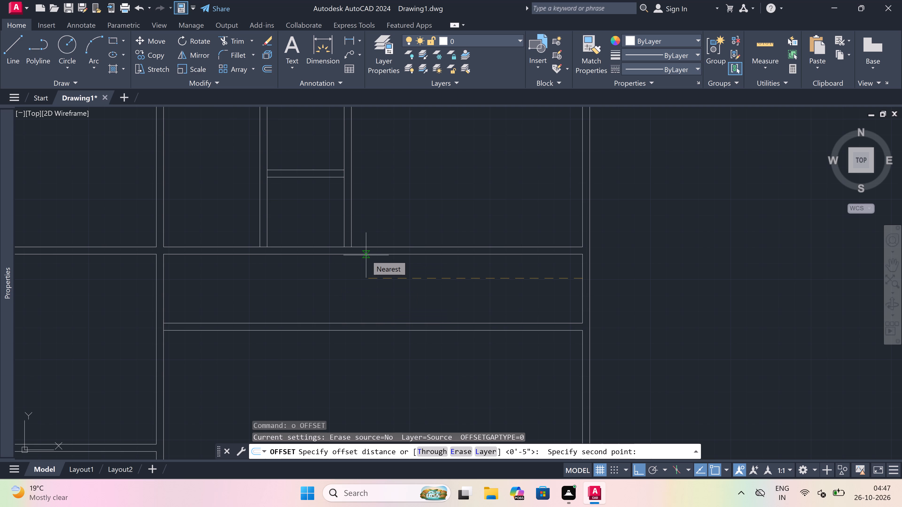
{"action": "key", "text": "8"}
{"action": "key", "text": "apostrophe"}
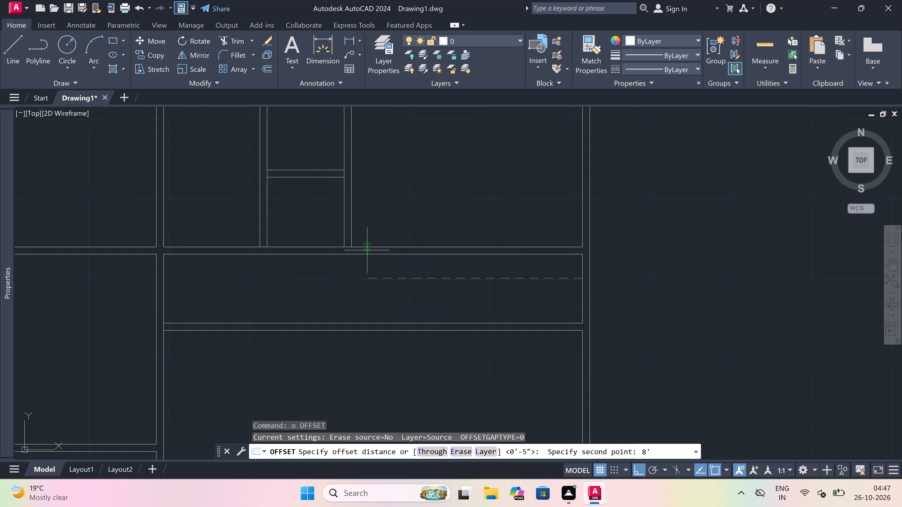
{"action": "key", "text": "space"}
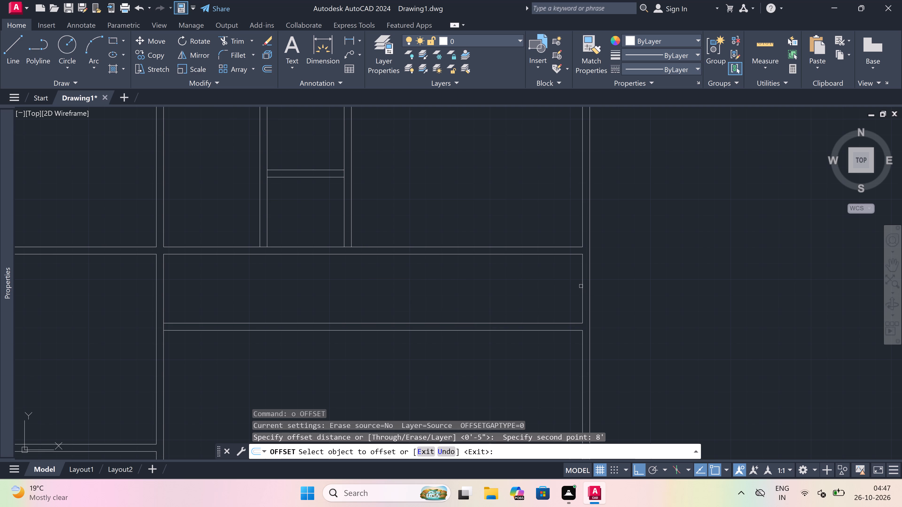
{"action": "left_click_drag", "start_coordinate": [582, 286], "coordinate": [571, 286]}
{"action": "left_click", "coordinate": [492, 291]}
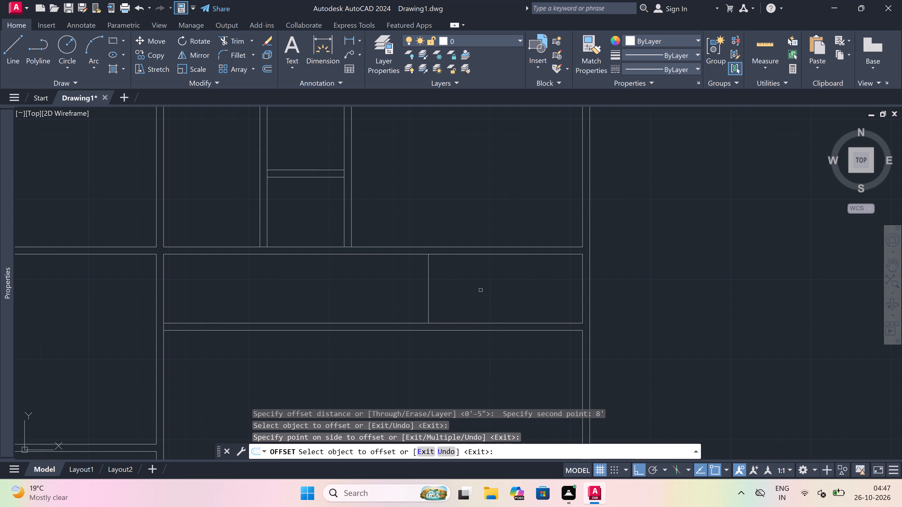
{"action": "key", "text": "Escape"}
Offset the new north-south line in the narrow strip 4.5" west to give the partition its thickness.
{"action": "key", "text": "space"}
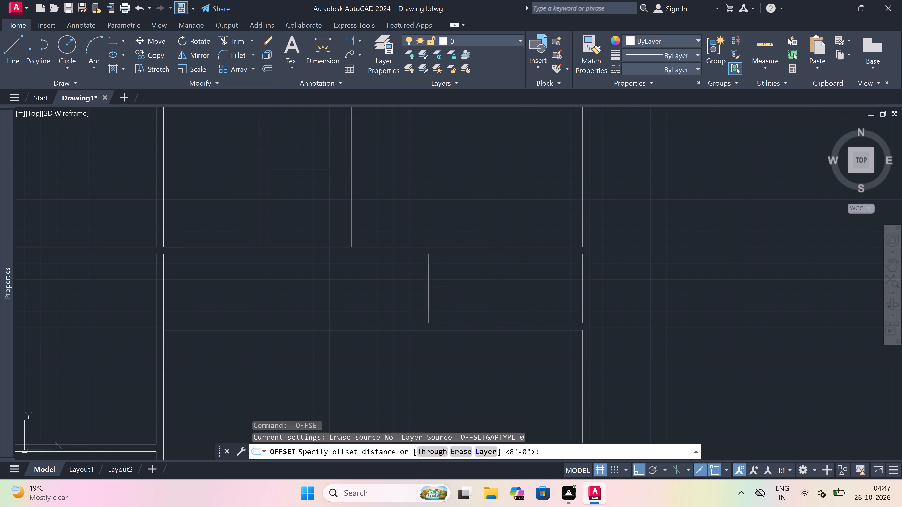
{"action": "left_click", "coordinate": [433, 287]}
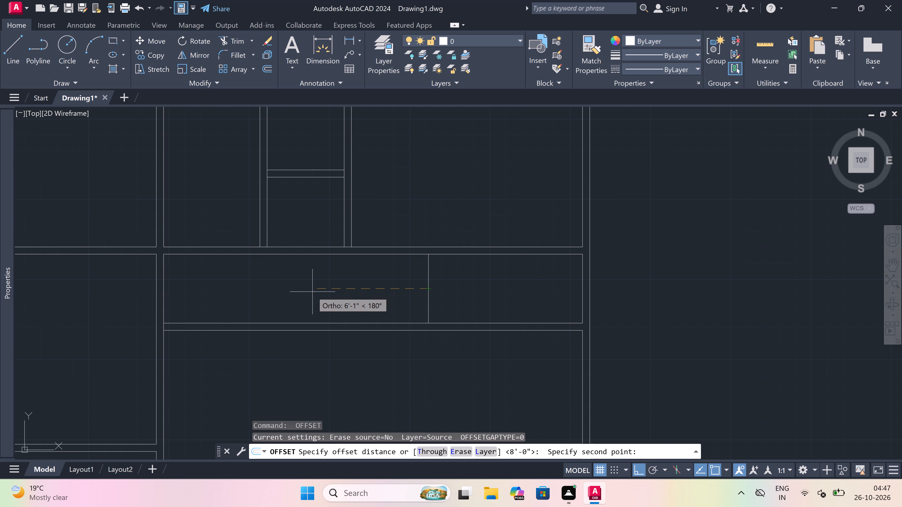
{"action": "key", "text": "4"}
{"action": "key", "text": "period"}
{"action": "key", "text": "5"}
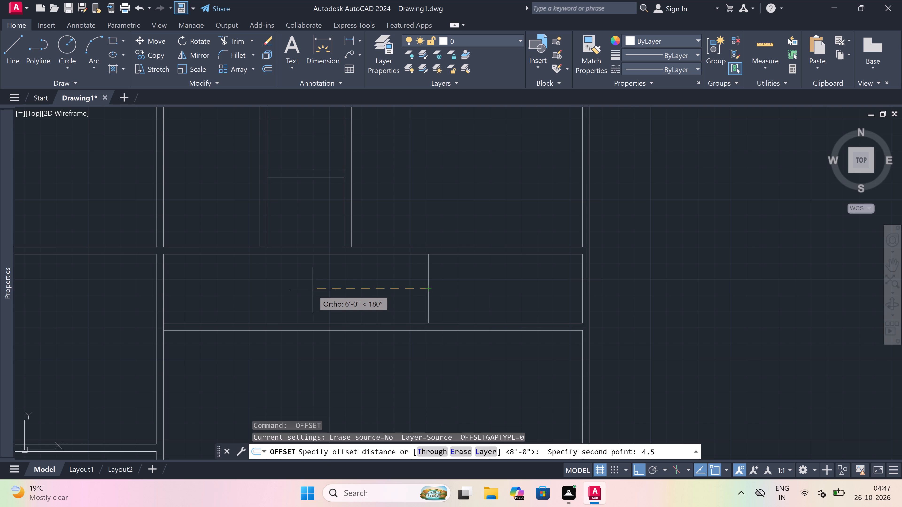
{"action": "key", "text": "shift+quotedbl"}
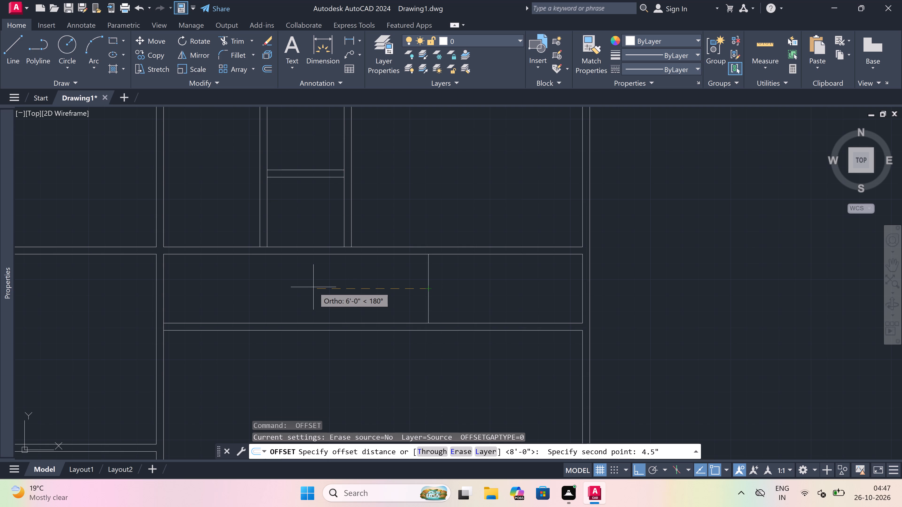
{"action": "key", "text": "space"}
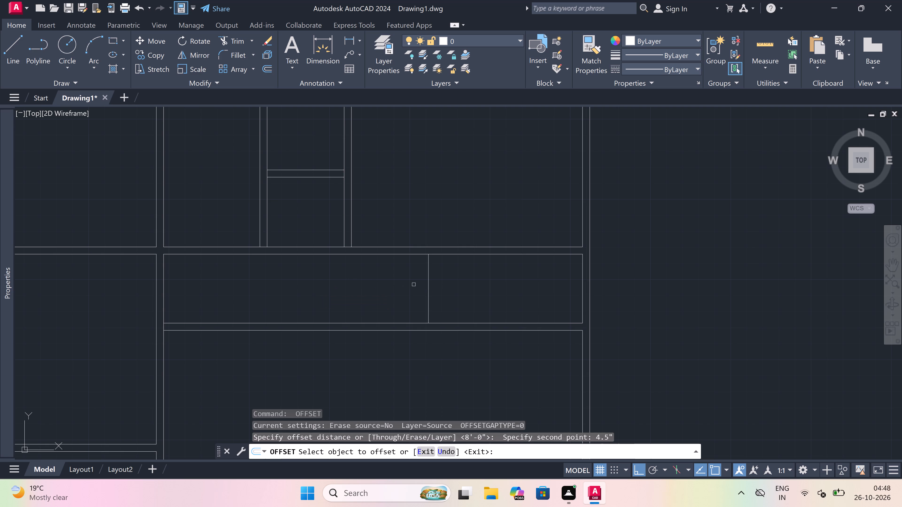
{"action": "left_click_drag", "start_coordinate": [429, 284], "coordinate": [422, 284]}
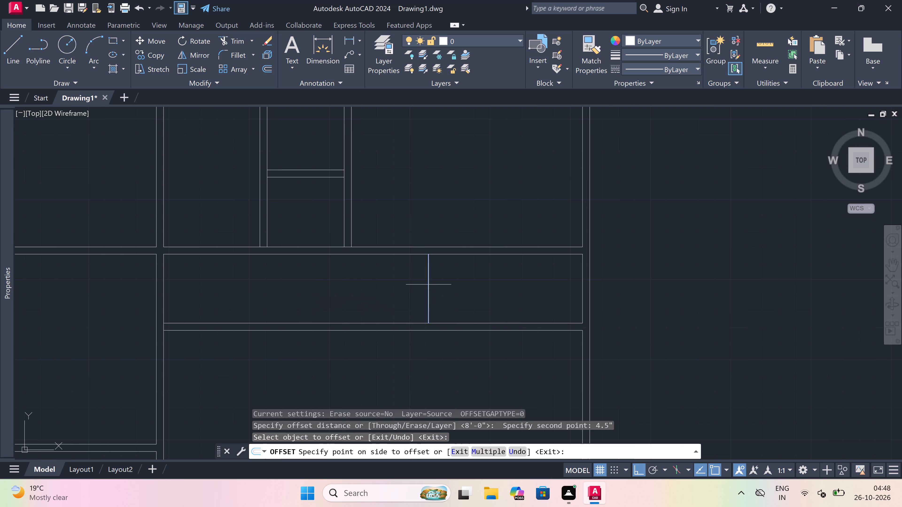
{"action": "left_click_drag", "start_coordinate": [422, 284], "coordinate": [417, 284]}
{"action": "left_click", "coordinate": [391, 284]}
{"action": "key", "text": "Escape"}
Extend both lines of the new partition south to the lower line of the strip's south wall.
{"action": "type", "text": "ex"}
{"action": "key", "text": "space"}
{"action": "left_click_drag", "start_coordinate": [396, 284], "coordinate": [402, 285]}
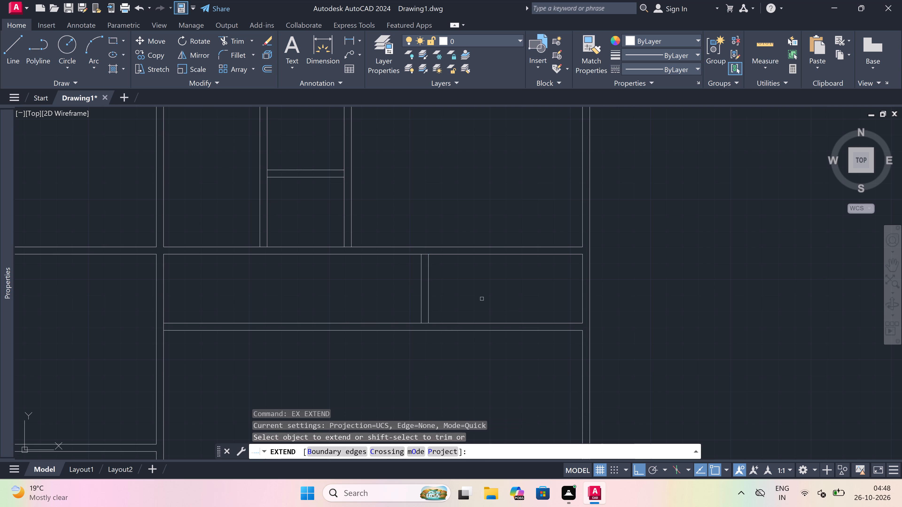
{"action": "left_click_drag", "start_coordinate": [482, 299], "coordinate": [464, 298]}
{"action": "left_click_drag", "start_coordinate": [404, 298], "coordinate": [426, 300]}
{"action": "left_click", "coordinate": [460, 304]}
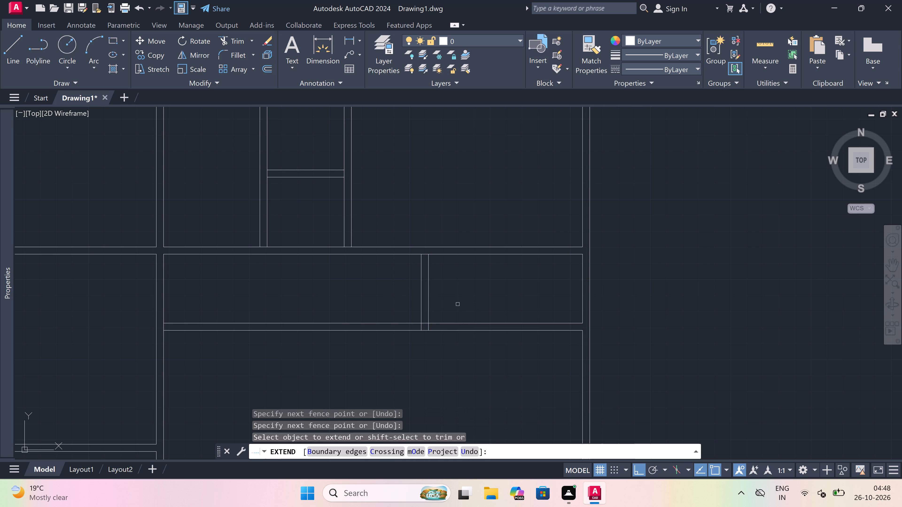
{"action": "key", "text": "Escape"}
Trim both lines of the strip's south wall west of the new partition.
{"action": "key", "text": "t"}
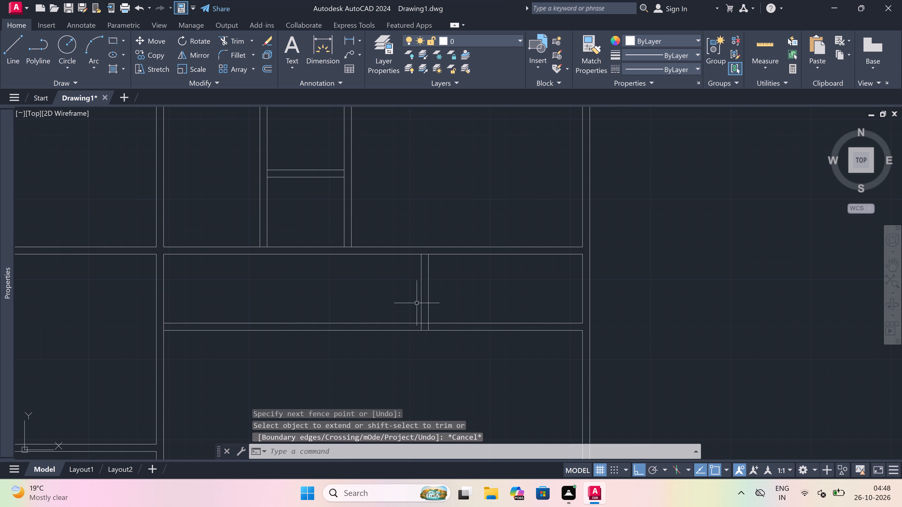
{"action": "key", "text": "r"}
{"action": "key", "text": "space"}
{"action": "left_click_drag", "start_coordinate": [396, 303], "coordinate": [396, 310]}
{"action": "left_click", "coordinate": [390, 348]}
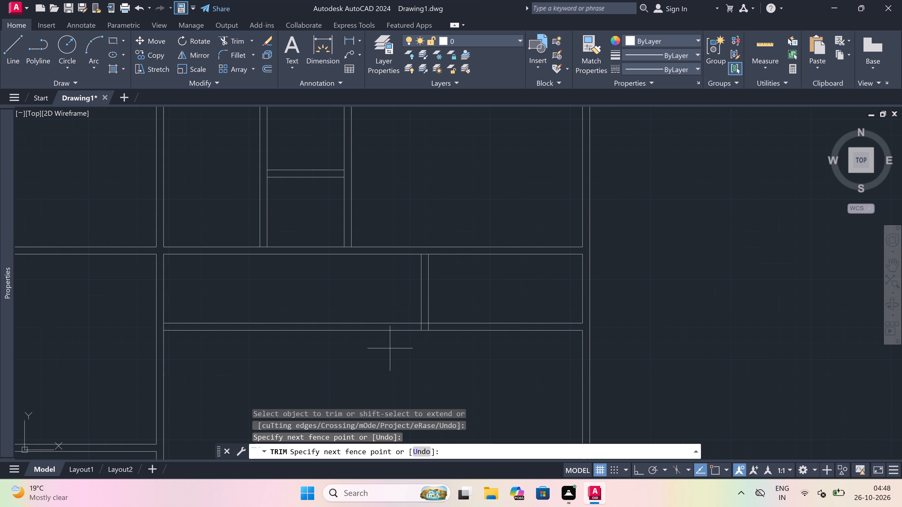
{"action": "left_click", "coordinate": [392, 317]}
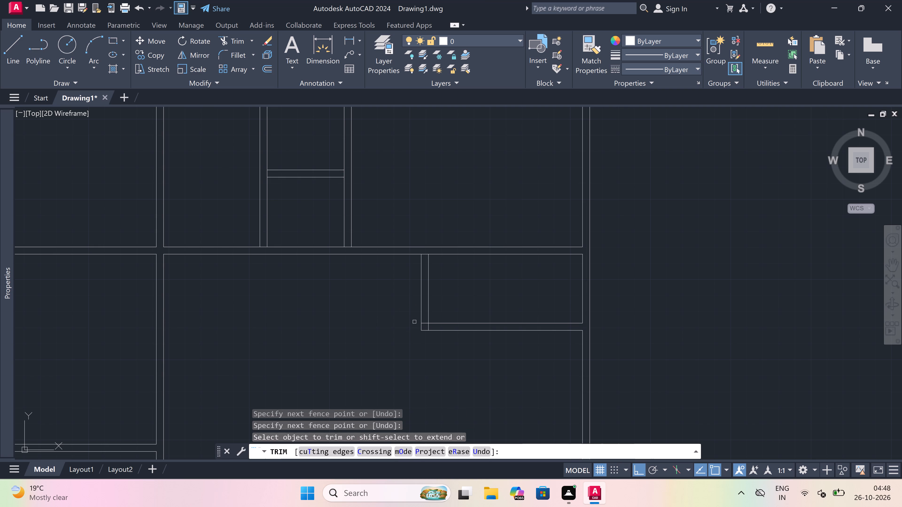
Trim the overlapping segments at both ends of the new partition to clean its south corner and north junction.
{"action": "scroll", "coordinate": [415, 321], "scroll_direction": "up", "scroll_amount": 2}
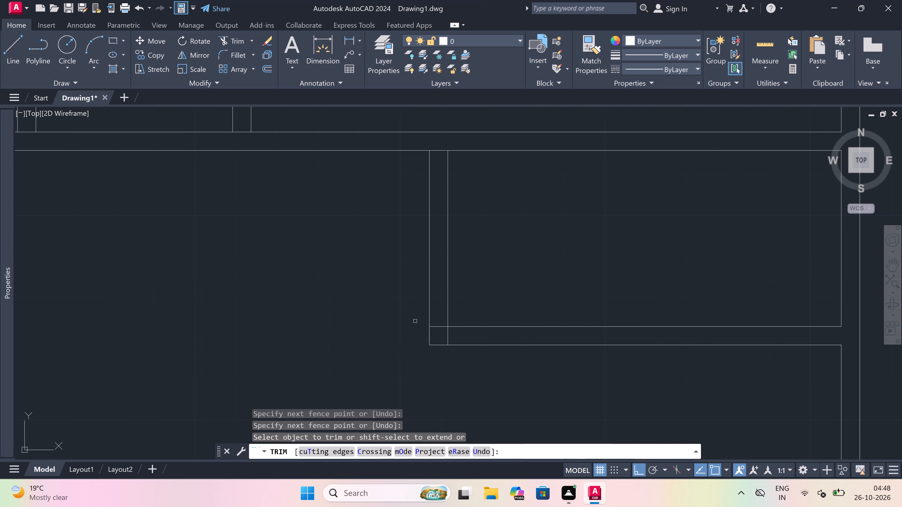
{"action": "scroll", "coordinate": [459, 336], "scroll_direction": "up", "scroll_amount": 1}
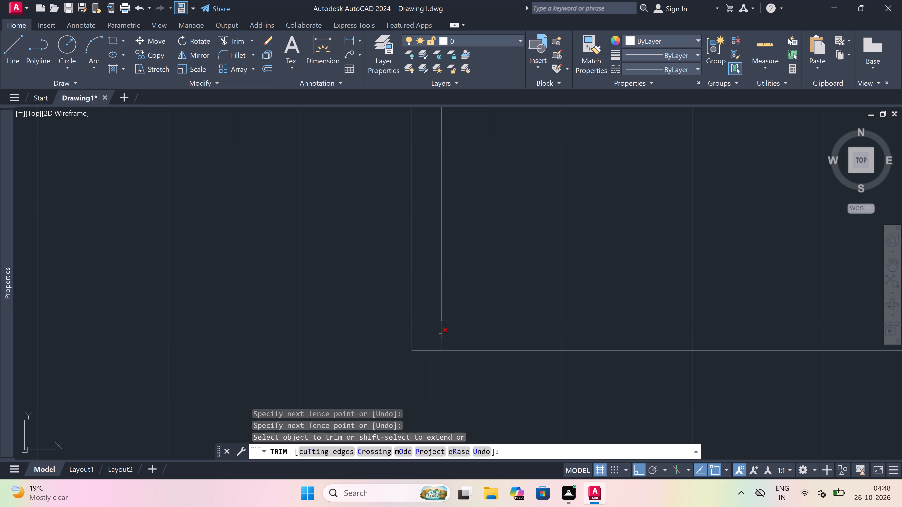
{"action": "left_click", "coordinate": [440, 335]}
{"action": "left_click", "coordinate": [430, 322]}
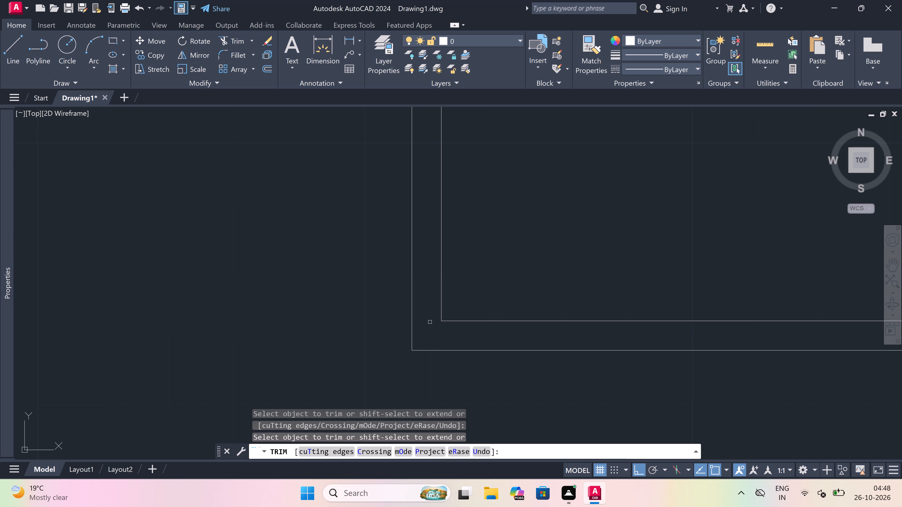
{"action": "scroll", "coordinate": [430, 322], "scroll_direction": "down", "scroll_amount": 4}
{"action": "scroll", "coordinate": [421, 287], "scroll_direction": "up", "scroll_amount": 4}
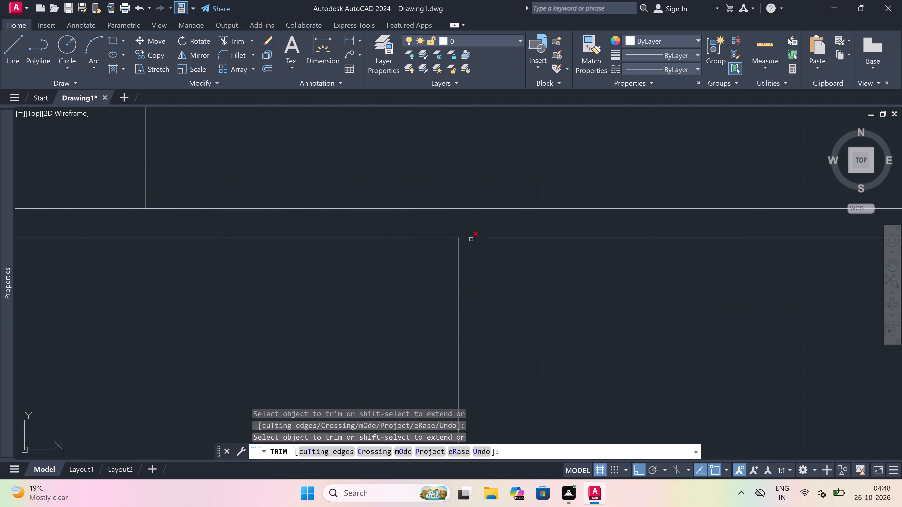
{"action": "left_click", "coordinate": [471, 238]}
{"action": "key", "text": "Escape"}
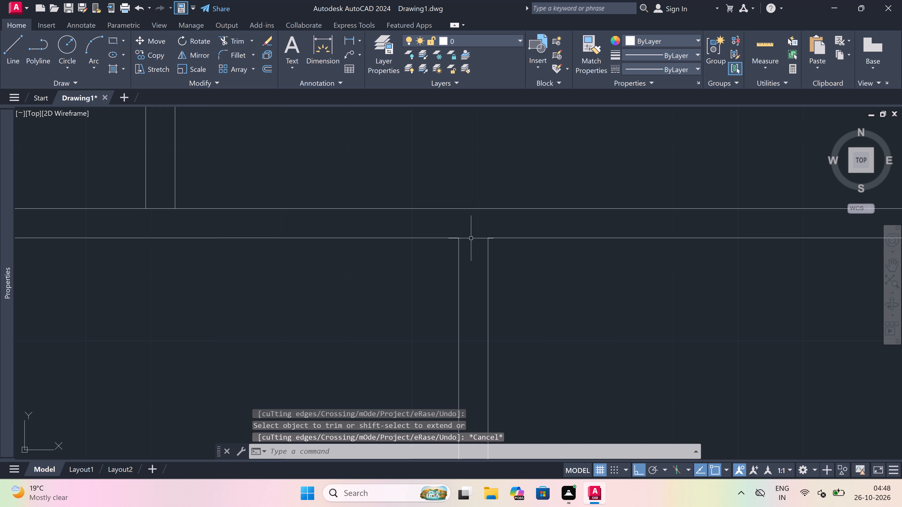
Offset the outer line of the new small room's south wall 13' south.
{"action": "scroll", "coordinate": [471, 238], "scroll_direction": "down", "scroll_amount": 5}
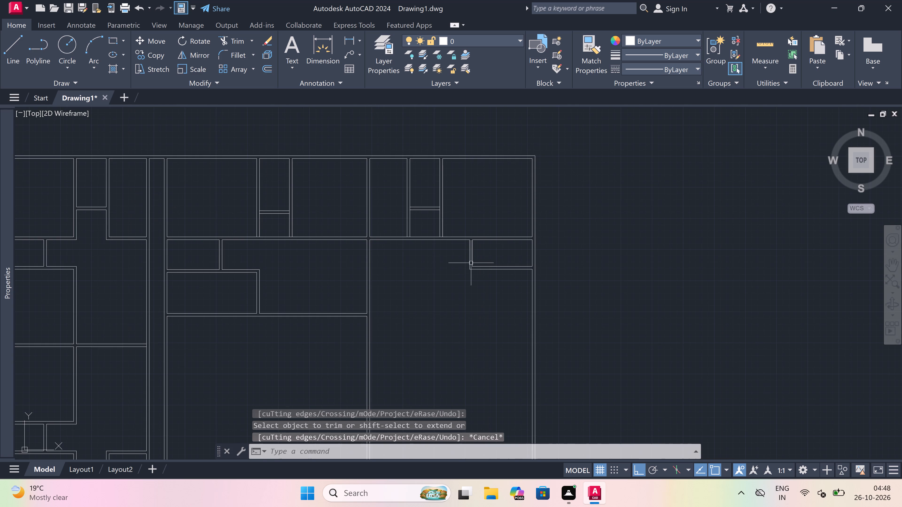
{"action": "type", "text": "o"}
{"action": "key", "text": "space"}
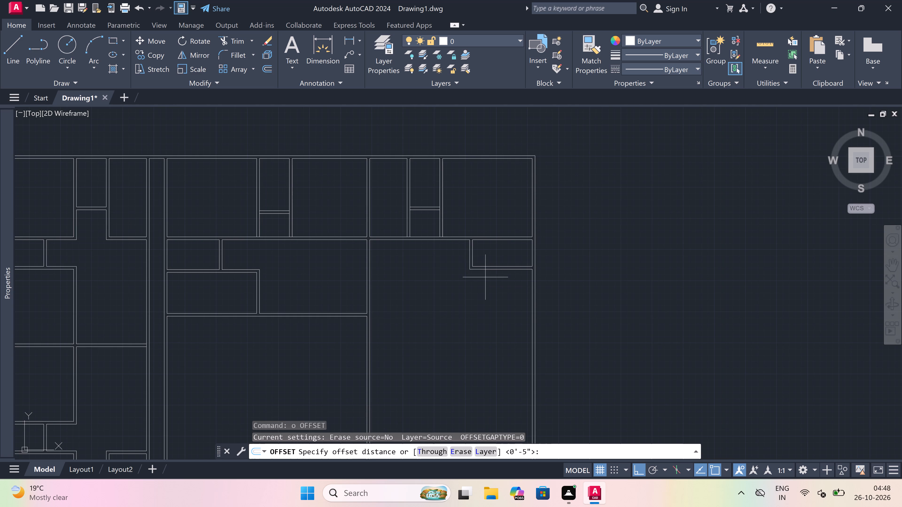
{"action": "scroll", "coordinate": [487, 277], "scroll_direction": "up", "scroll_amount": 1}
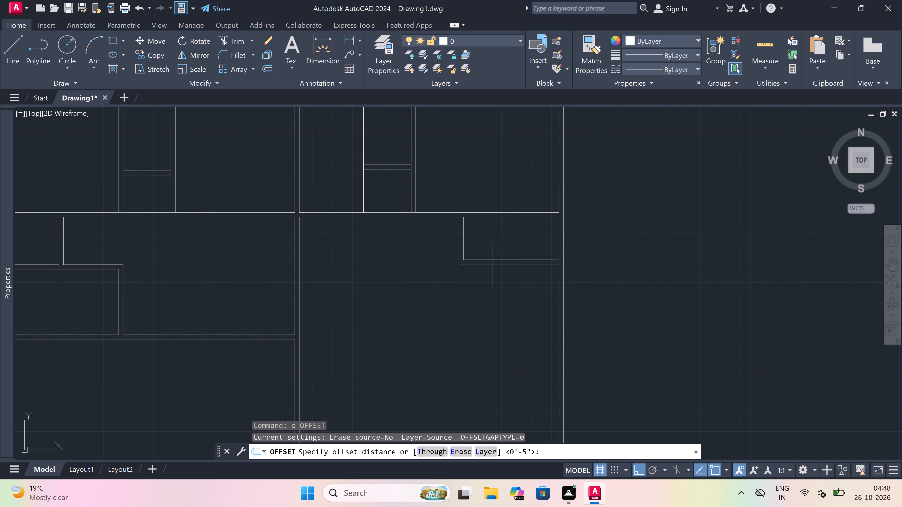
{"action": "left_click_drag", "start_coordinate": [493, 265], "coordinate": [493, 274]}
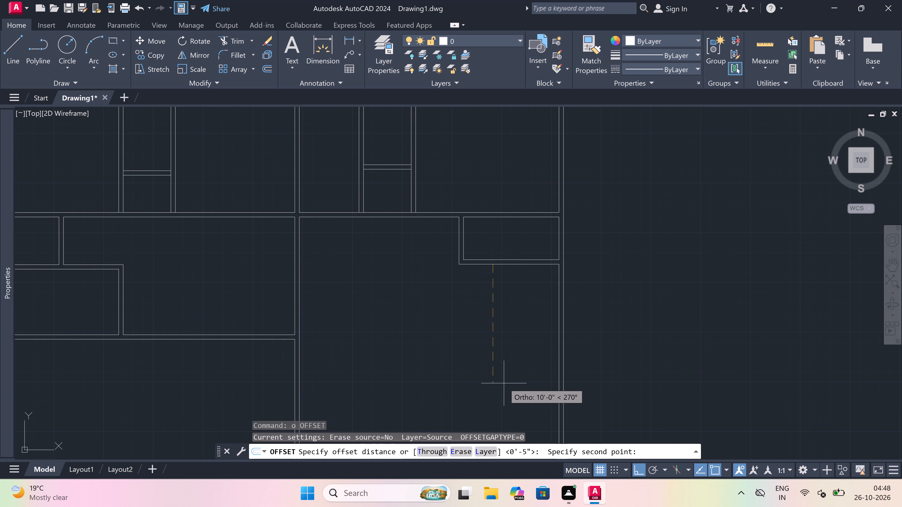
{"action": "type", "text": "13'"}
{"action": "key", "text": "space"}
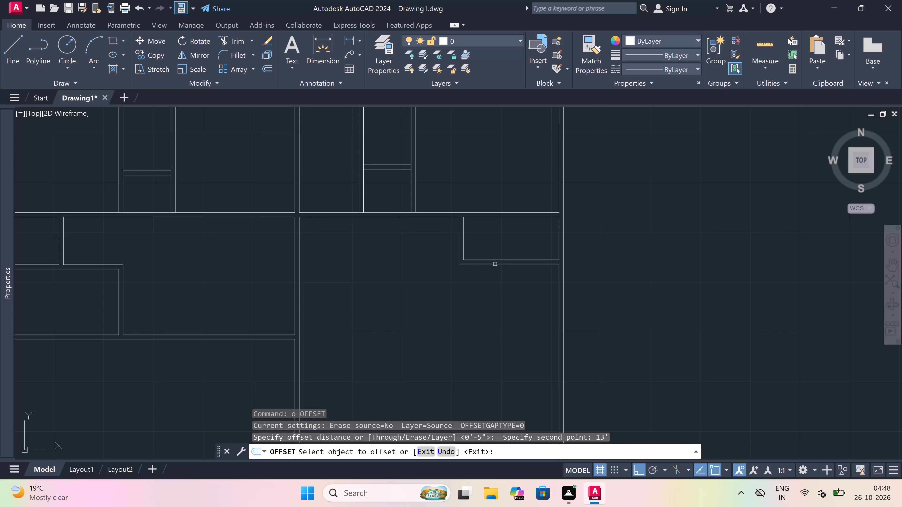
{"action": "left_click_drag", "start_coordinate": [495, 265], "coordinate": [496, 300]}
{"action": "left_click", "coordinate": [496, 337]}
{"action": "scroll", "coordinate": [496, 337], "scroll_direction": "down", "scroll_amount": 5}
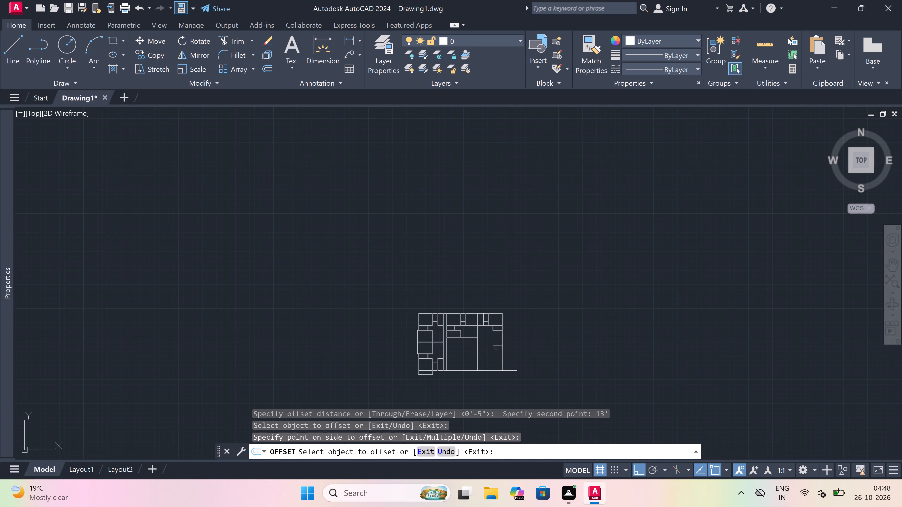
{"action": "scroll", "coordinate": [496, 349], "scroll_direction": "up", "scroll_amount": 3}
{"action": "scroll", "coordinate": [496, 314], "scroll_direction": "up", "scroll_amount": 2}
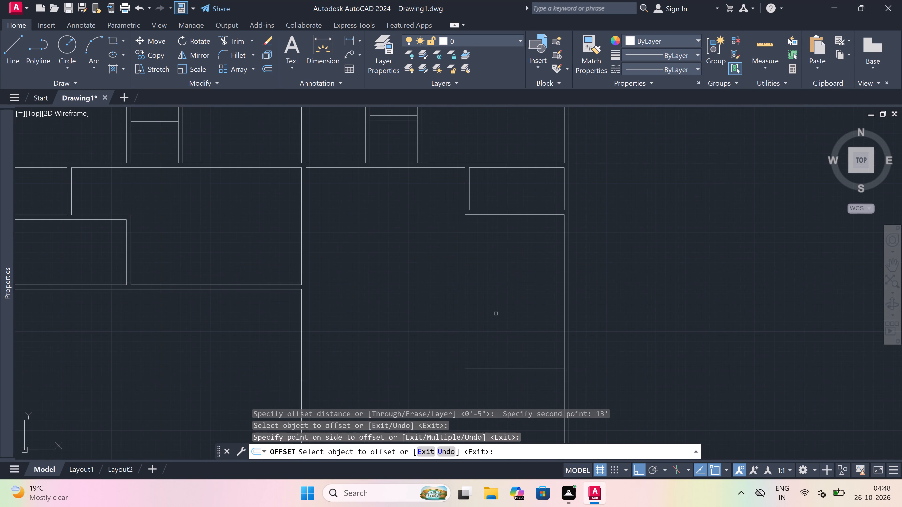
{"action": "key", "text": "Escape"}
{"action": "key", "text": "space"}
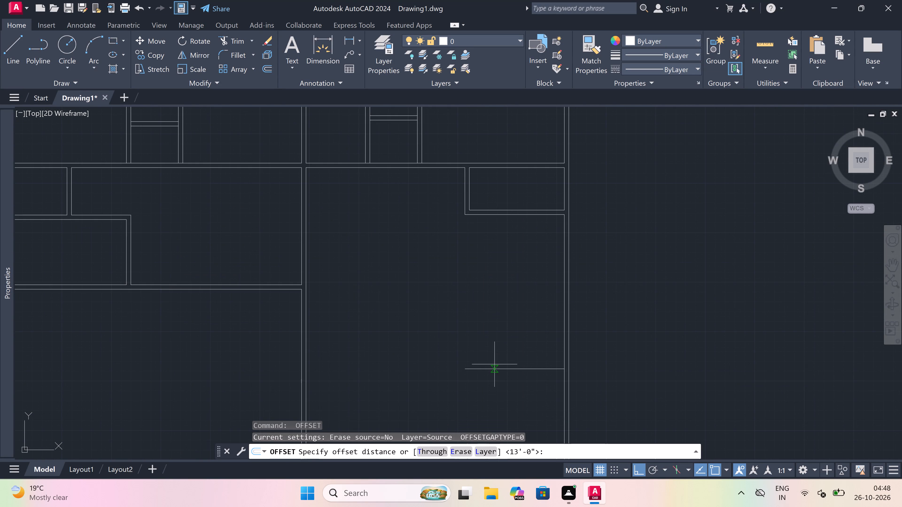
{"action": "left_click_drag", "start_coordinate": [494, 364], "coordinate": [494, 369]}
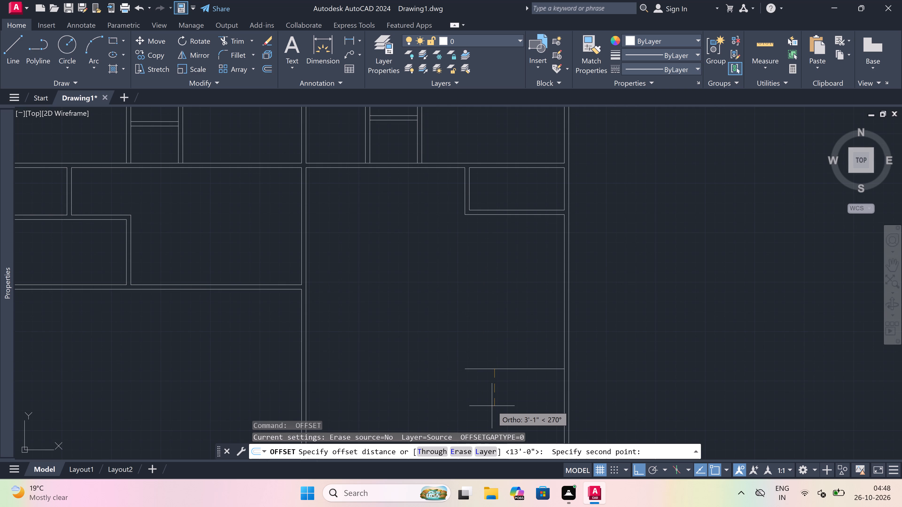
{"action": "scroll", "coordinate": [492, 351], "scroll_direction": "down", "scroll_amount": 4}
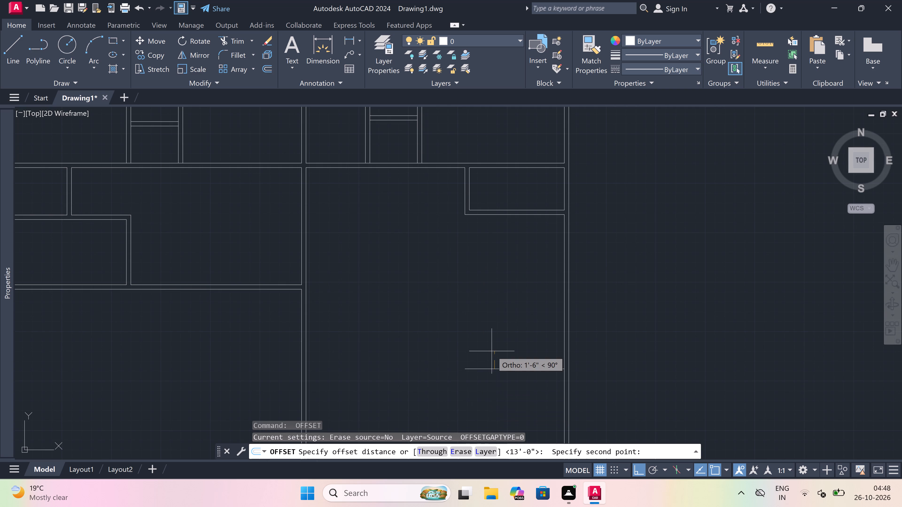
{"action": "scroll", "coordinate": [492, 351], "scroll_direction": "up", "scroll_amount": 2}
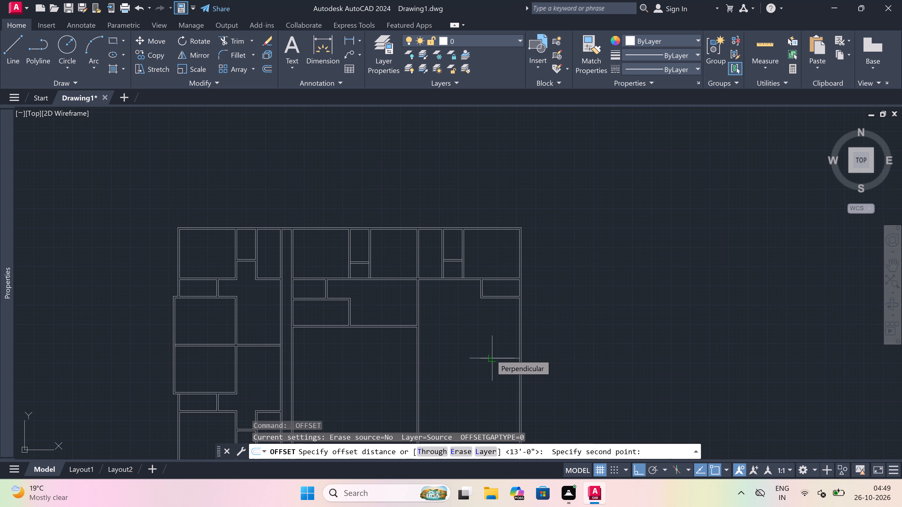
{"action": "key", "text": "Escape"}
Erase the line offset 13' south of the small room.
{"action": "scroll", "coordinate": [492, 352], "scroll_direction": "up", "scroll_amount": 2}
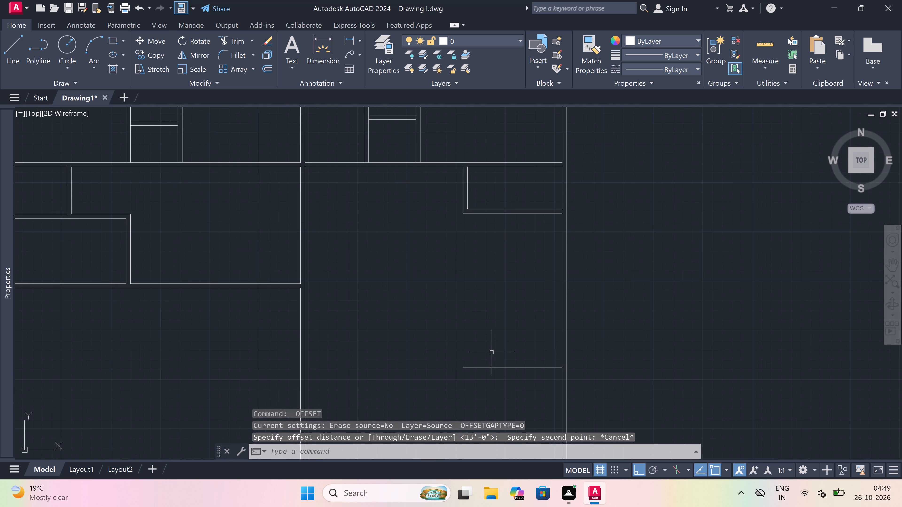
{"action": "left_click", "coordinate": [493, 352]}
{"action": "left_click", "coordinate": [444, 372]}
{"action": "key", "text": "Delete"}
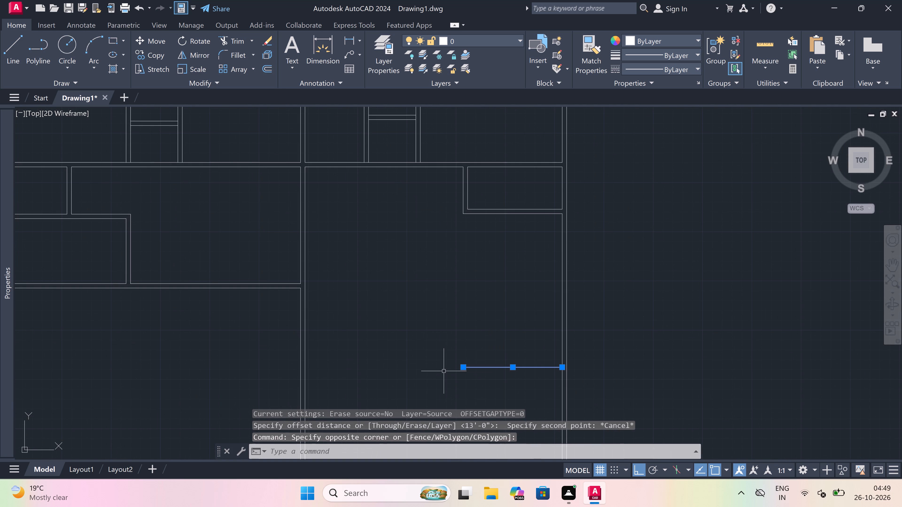
Offset the outer line of the small room's south wall 10' south.
{"action": "type", "text": "o"}
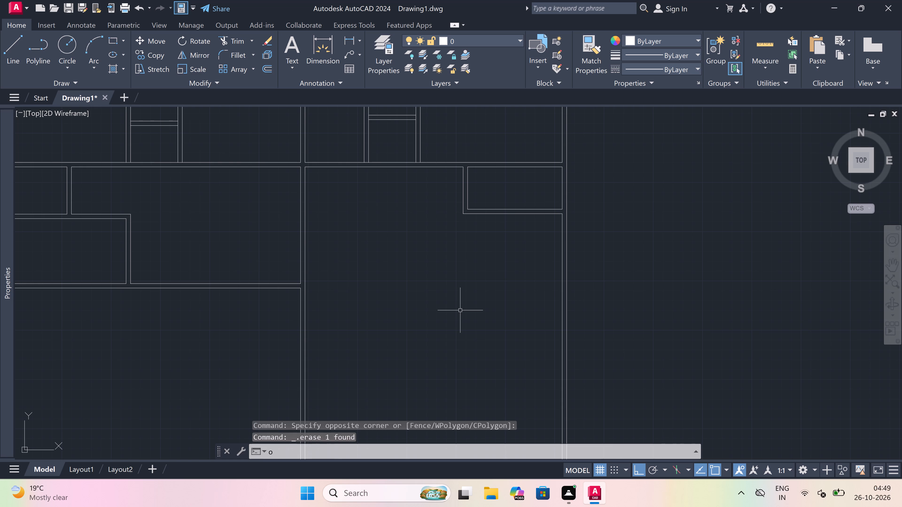
{"action": "key", "text": "space"}
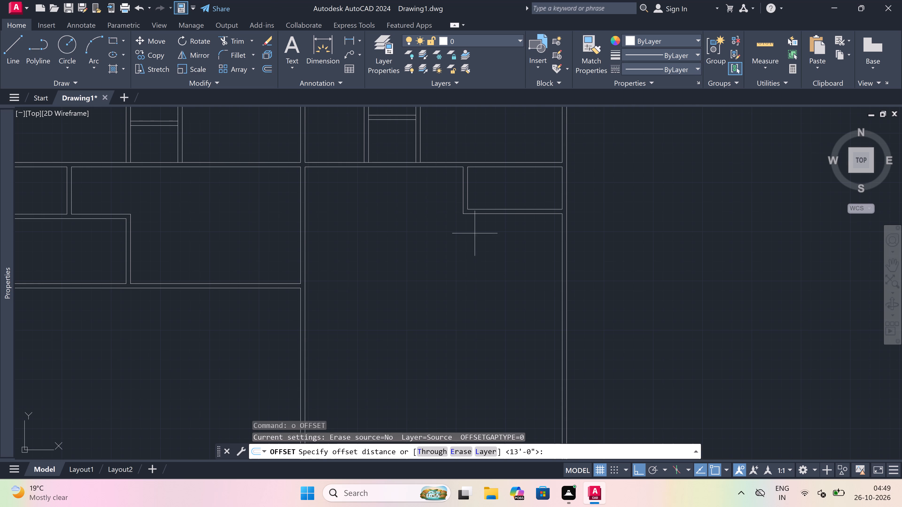
{"action": "left_click_drag", "start_coordinate": [486, 215], "coordinate": [486, 237]}
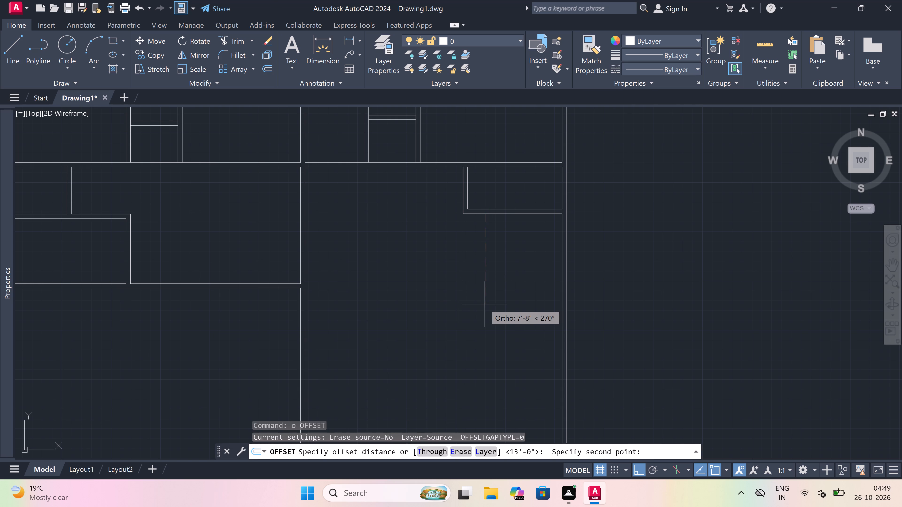
{"action": "key", "text": "1"}
{"action": "key", "text": "0"}
{"action": "key", "text": "apostrophe"}
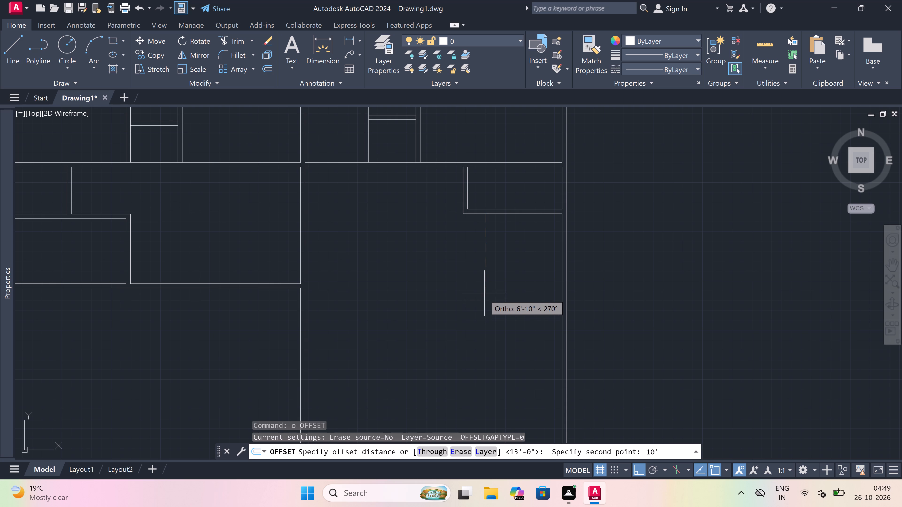
{"action": "key", "text": "space"}
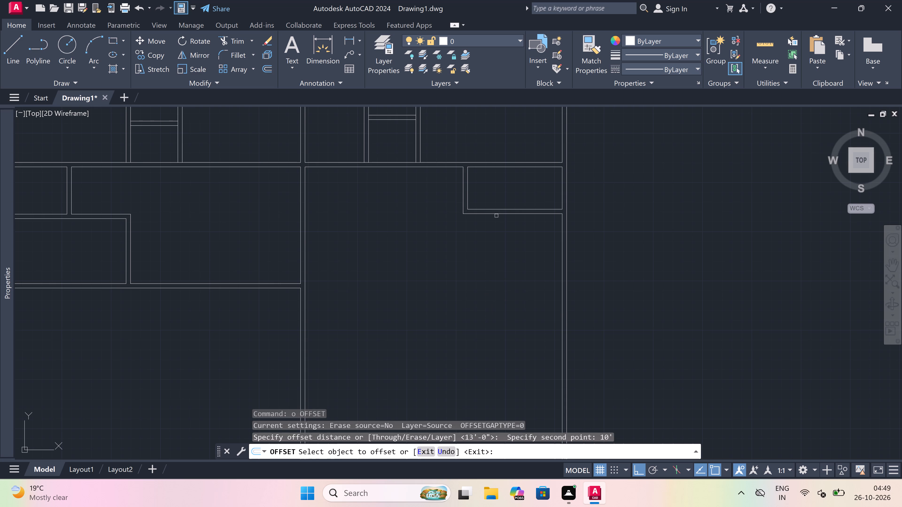
{"action": "left_click_drag", "start_coordinate": [497, 215], "coordinate": [497, 228]}
{"action": "left_click", "coordinate": [497, 270]}
{"action": "key", "text": "Escape"}
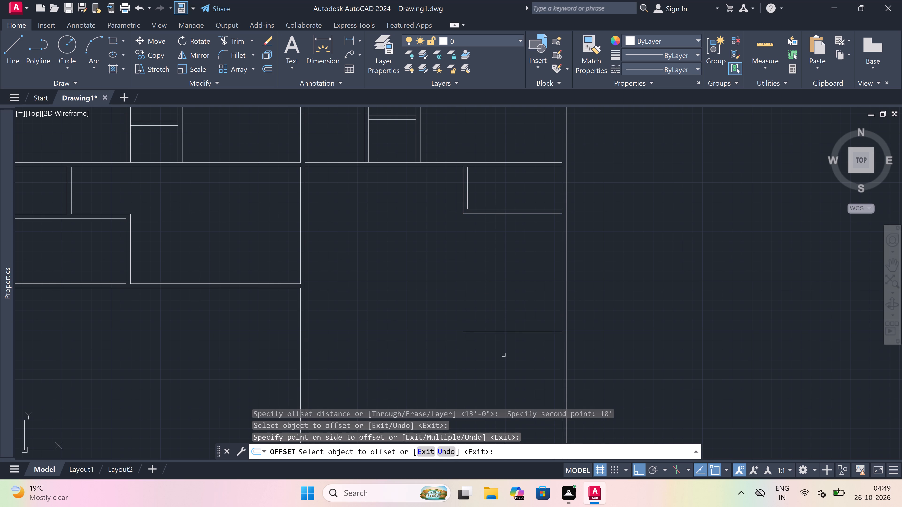
Offset the new line south of the small eastern room 4.5" to the south to form a double-line wall.
{"action": "key", "text": "space"}
{"action": "left_click_drag", "start_coordinate": [506, 330], "coordinate": [506, 340]}
{"action": "key", "text": "3"}
{"action": "key", "text": "BackSpace"}
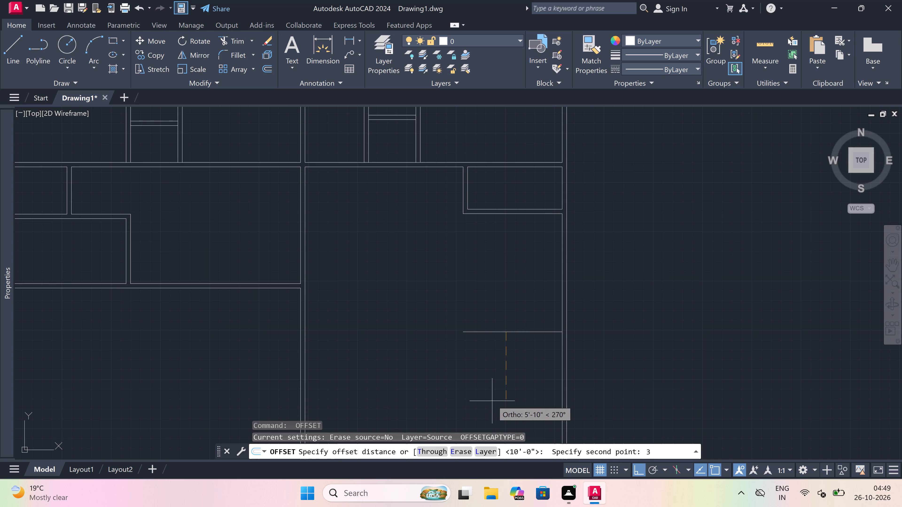
{"action": "key", "text": "4"}
{"action": "key", "text": "period"}
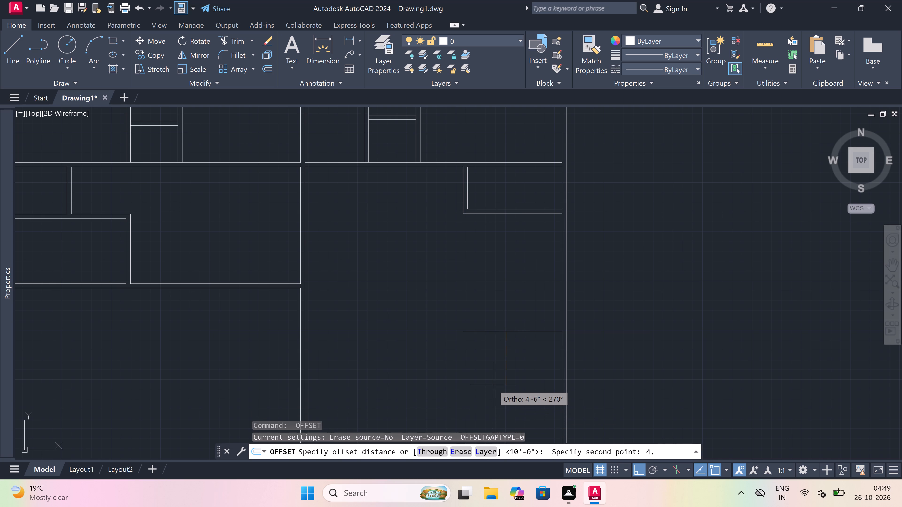
{"action": "key", "text": "5"}
{"action": "key", "text": "shift+quotedbl"}
{"action": "key", "text": "space"}
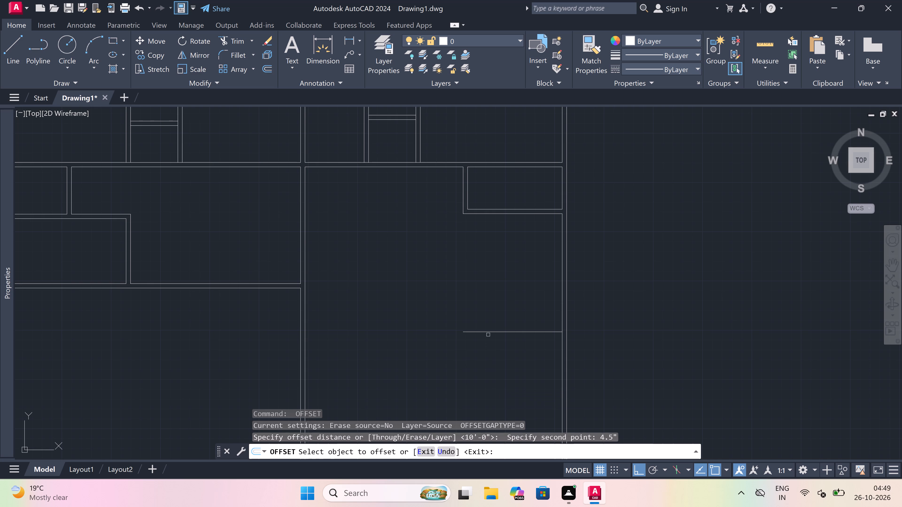
{"action": "left_click_drag", "start_coordinate": [489, 332], "coordinate": [484, 340]}
{"action": "left_click", "coordinate": [470, 359]}
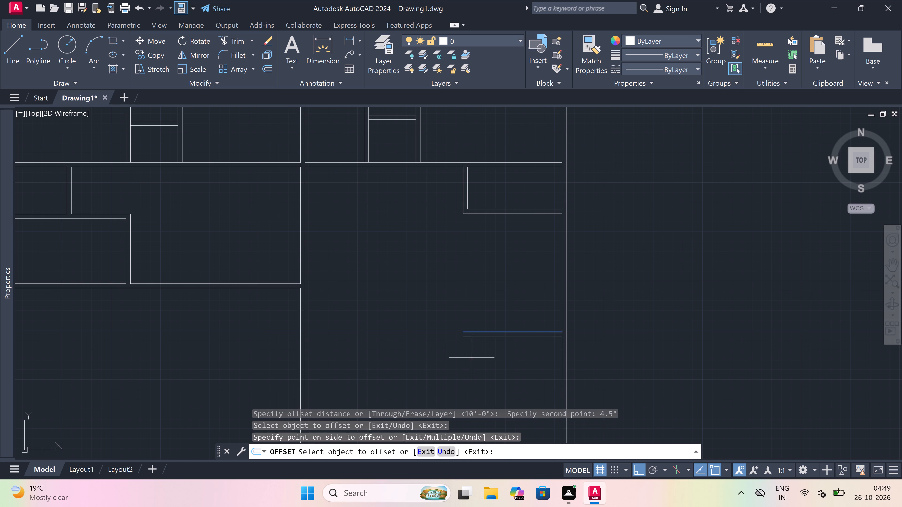
{"action": "key", "text": "Escape"}
Offset the south line of the new short wall 10' to the south.
{"action": "scroll", "coordinate": [499, 306], "scroll_direction": "down", "scroll_amount": 4}
{"action": "scroll", "coordinate": [499, 311], "scroll_direction": "up", "scroll_amount": 3}
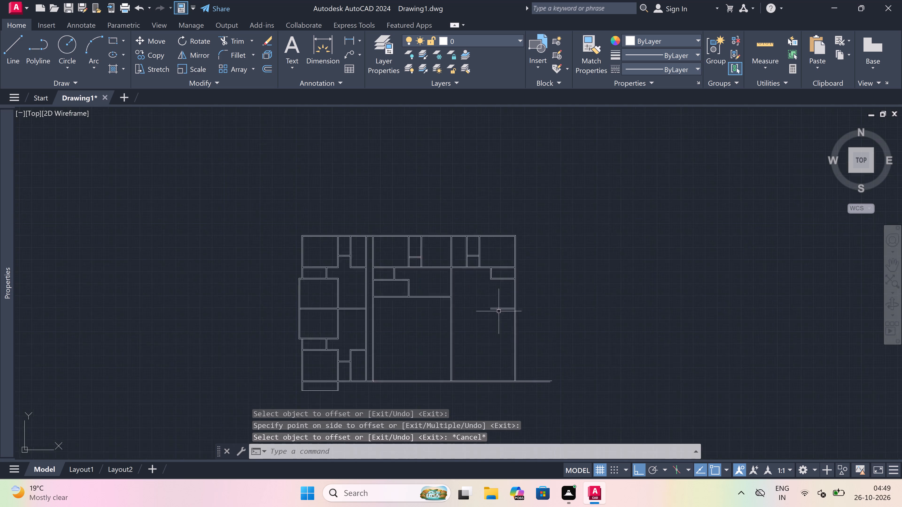
{"action": "key", "text": "space"}
{"action": "left_click_drag", "start_coordinate": [499, 307], "coordinate": [499, 311]}
{"action": "scroll", "coordinate": [499, 344], "scroll_direction": "up", "scroll_amount": 1}
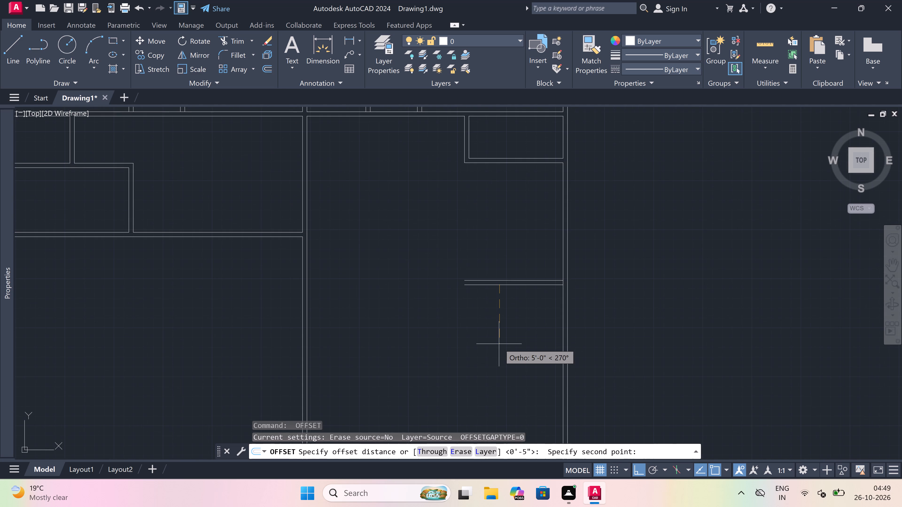
{"action": "key", "text": "1"}
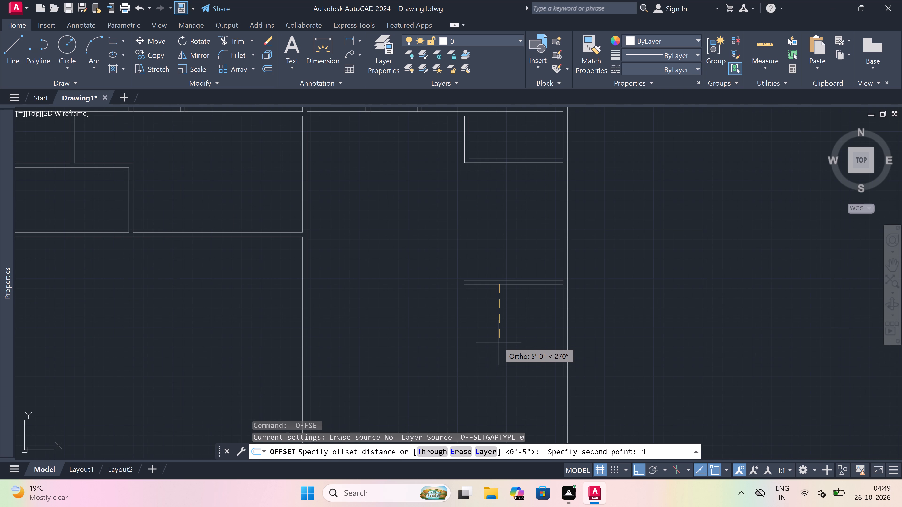
{"action": "key", "text": "0"}
{"action": "type", "text": "'"}
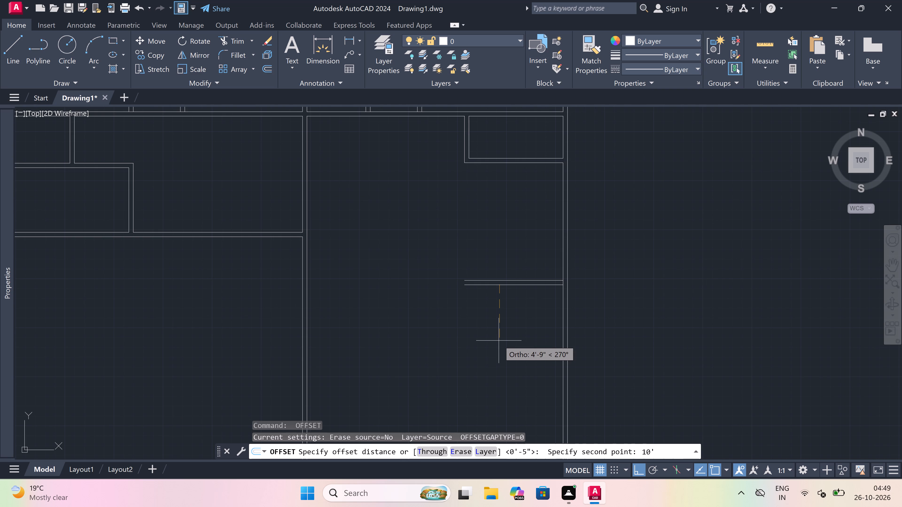
{"action": "key", "text": "space"}
{"action": "left_click_drag", "start_coordinate": [503, 285], "coordinate": [500, 323]}
{"action": "left_click", "coordinate": [491, 362]}
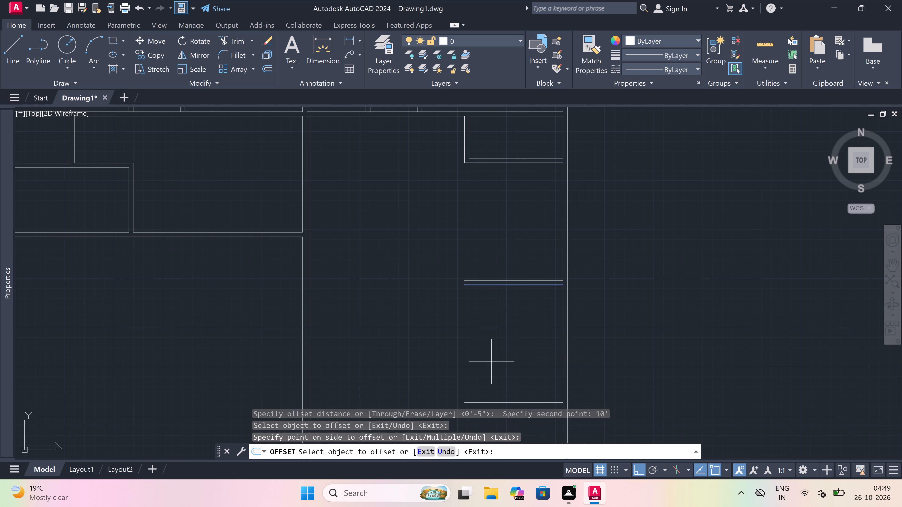
{"action": "key", "text": "Escape"}
Offset the southernmost new line 4.5" to the south to form the second short double-line wall.
{"action": "scroll", "coordinate": [492, 355], "scroll_direction": "down", "scroll_amount": 5}
{"action": "scroll", "coordinate": [491, 376], "scroll_direction": "up", "scroll_amount": 4}
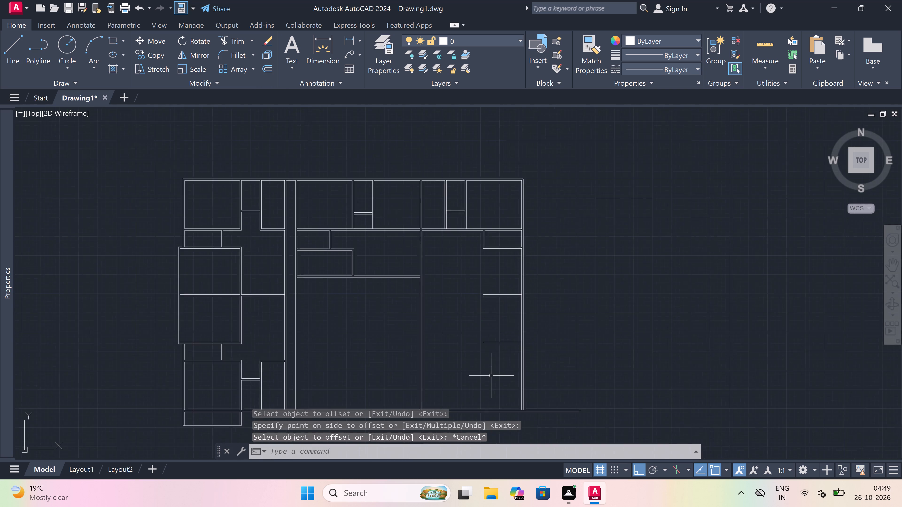
{"action": "key", "text": "space"}
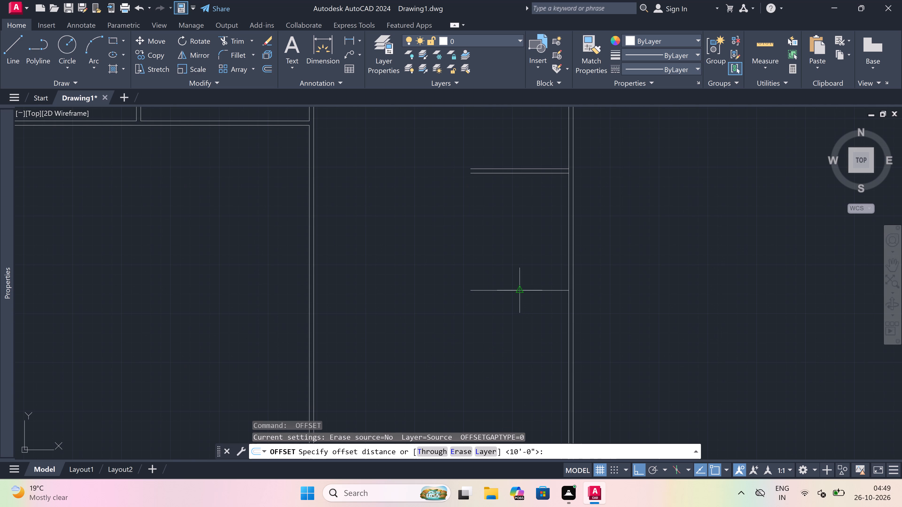
{"action": "left_click", "coordinate": [518, 289]}
{"action": "key", "text": "4"}
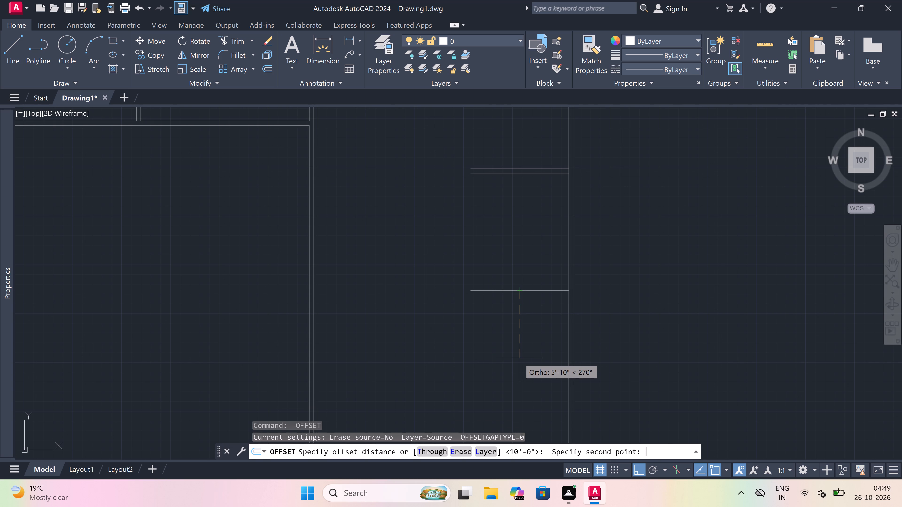
{"action": "key", "text": "period"}
{"action": "key", "text": "5"}
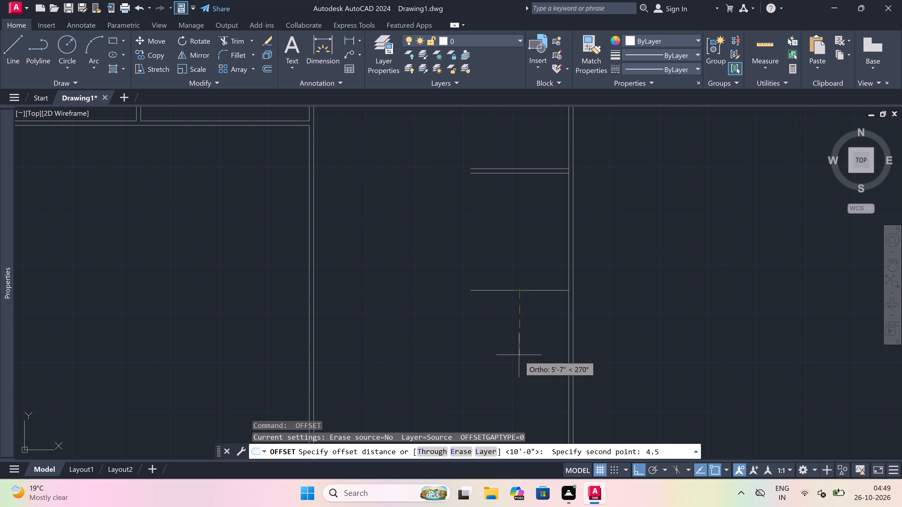
{"action": "key", "text": "shift+quotedbl"}
{"action": "key", "text": "space"}
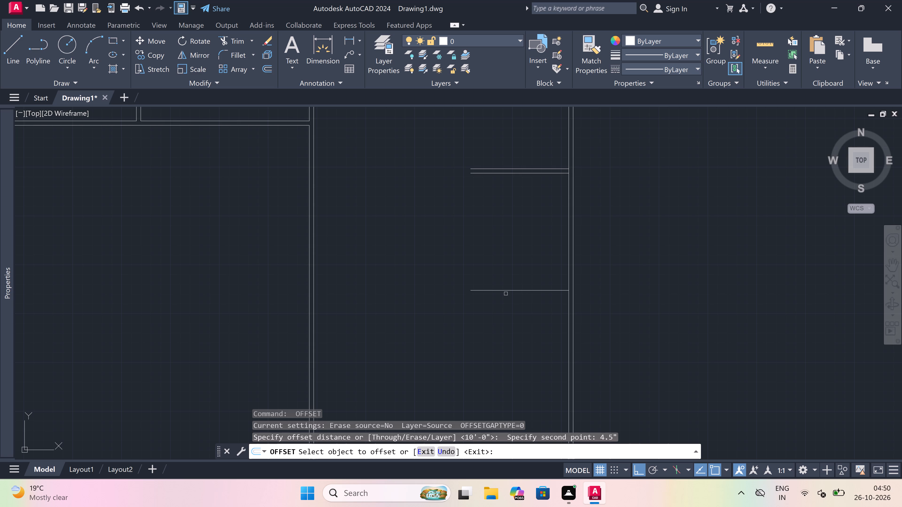
{"action": "left_click_drag", "start_coordinate": [506, 290], "coordinate": [499, 304]}
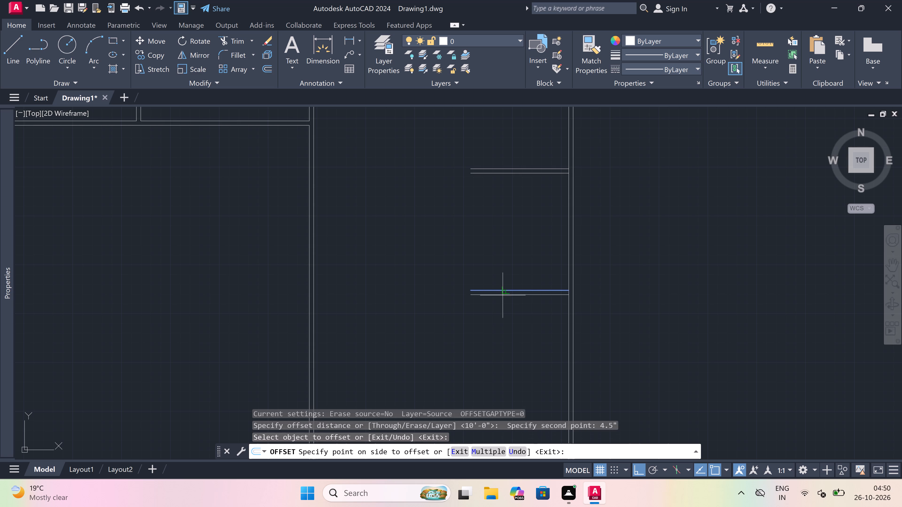
{"action": "left_click", "coordinate": [495, 312]}
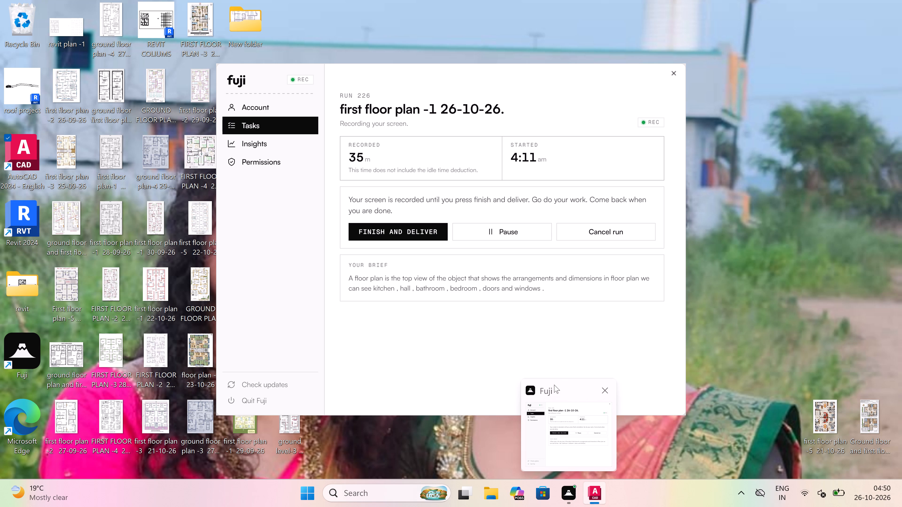
{"action": "scroll", "coordinate": [514, 348], "scroll_direction": "down", "scroll_amount": 2}
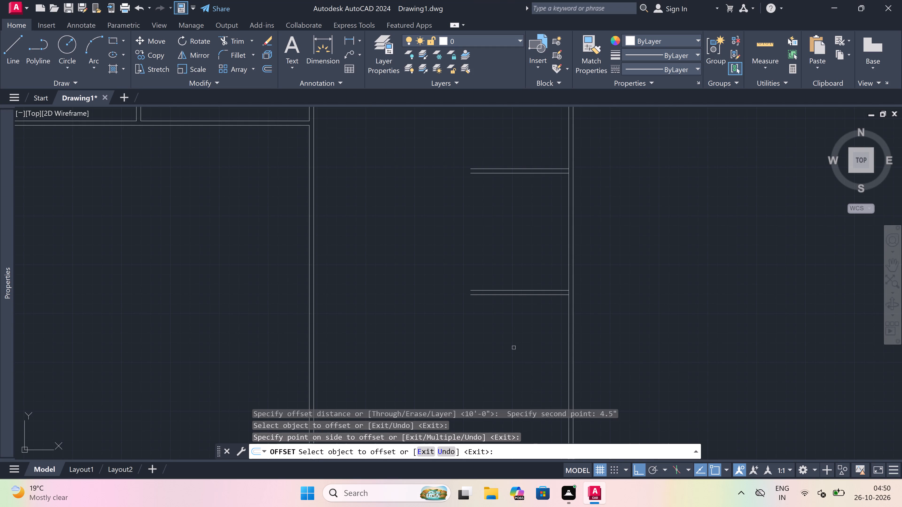
{"action": "scroll", "coordinate": [513, 347], "scroll_direction": "down", "scroll_amount": 1}
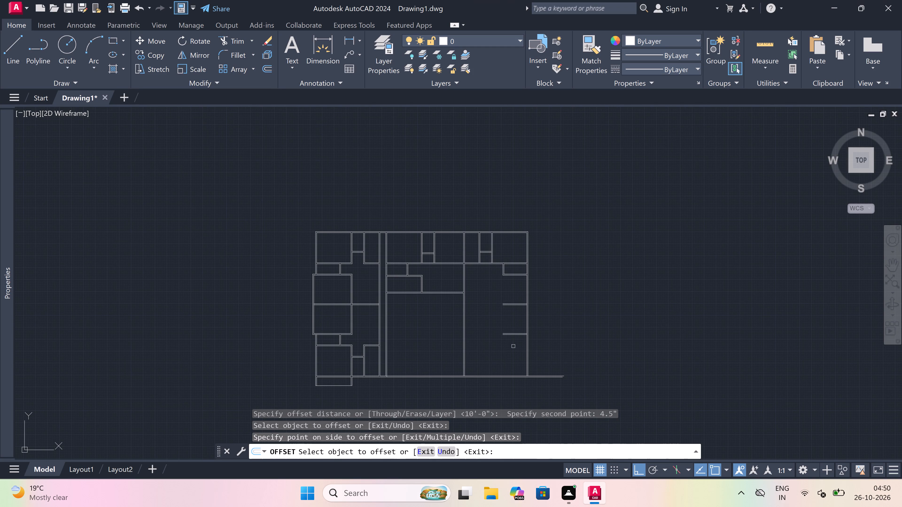
{"action": "key", "text": "Escape"}
Extend both lines of the east wall of the eastern row's narrow room south to the building's south wall.
{"action": "scroll", "coordinate": [505, 319], "scroll_direction": "up", "scroll_amount": 1}
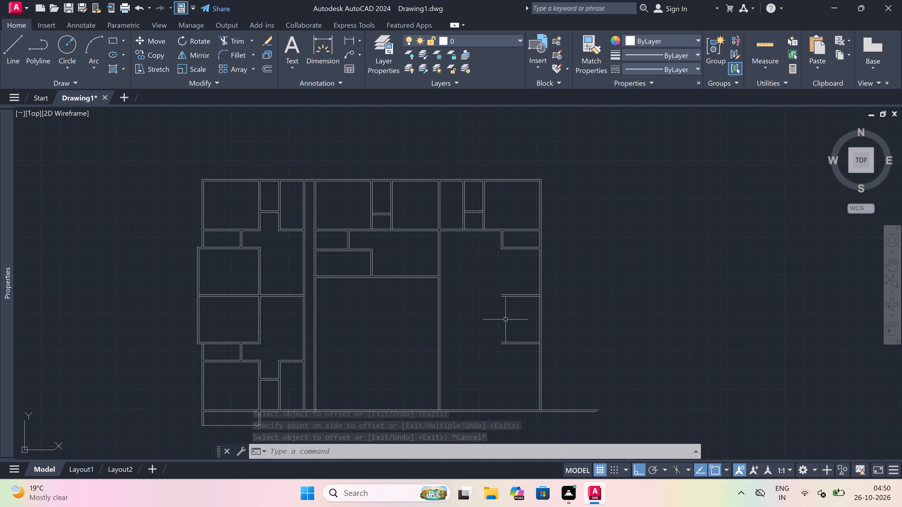
{"action": "type", "text": "ex"}
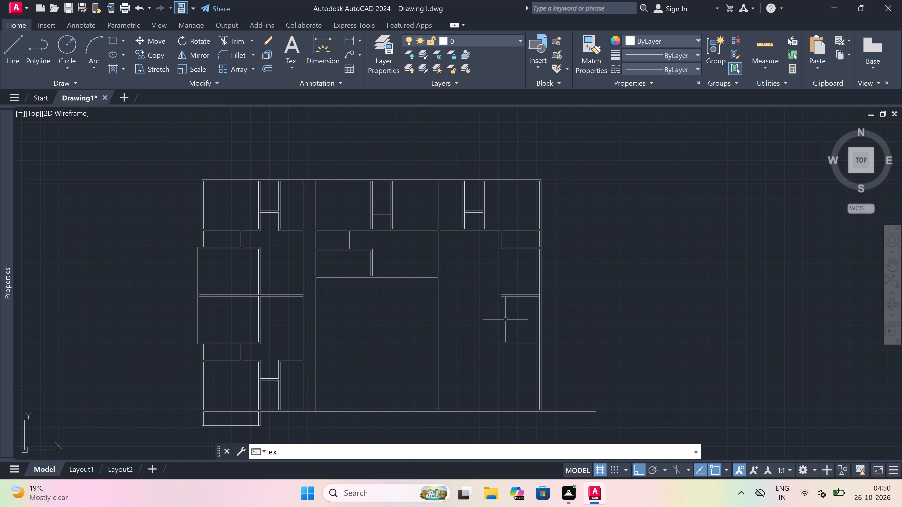
{"action": "key", "text": "space"}
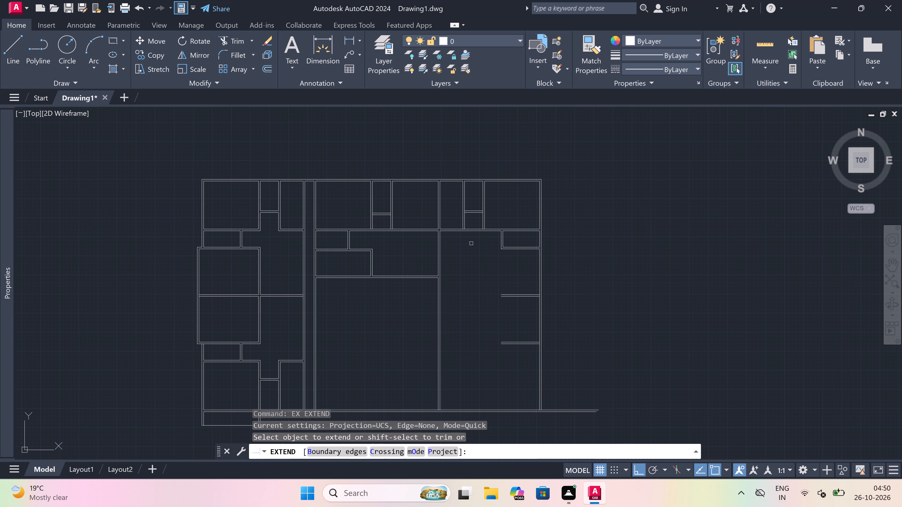
{"action": "left_click_drag", "start_coordinate": [473, 218], "coordinate": [477, 222]}
{"action": "left_click", "coordinate": [491, 225]}
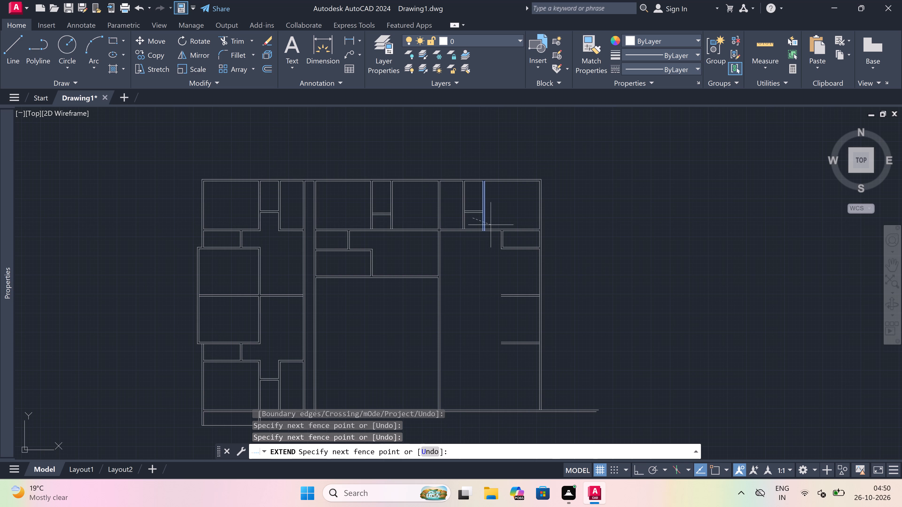
{"action": "left_click", "coordinate": [476, 225]}
{"action": "left_click", "coordinate": [486, 225]}
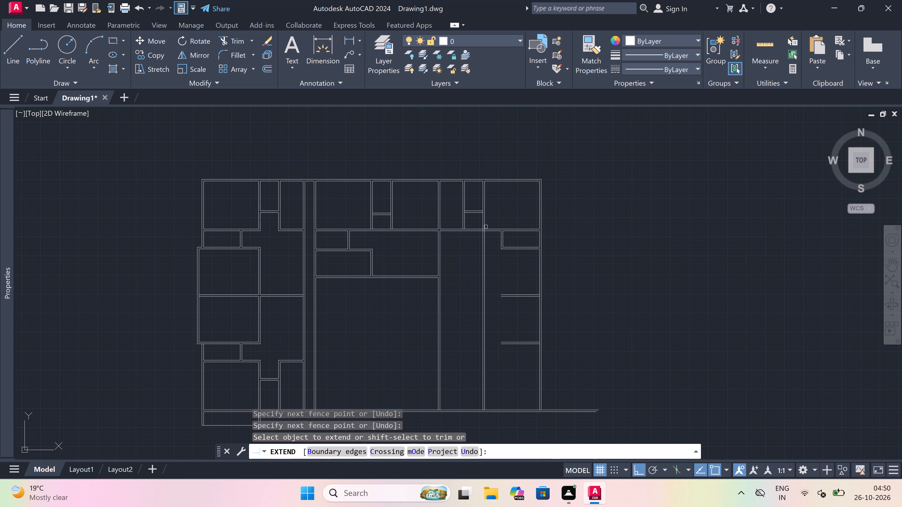
Extend the two short walls and the small eastern room's south wall west to the extended north-south wall.
{"action": "left_click", "coordinate": [511, 284]}
{"action": "left_click", "coordinate": [510, 319]}
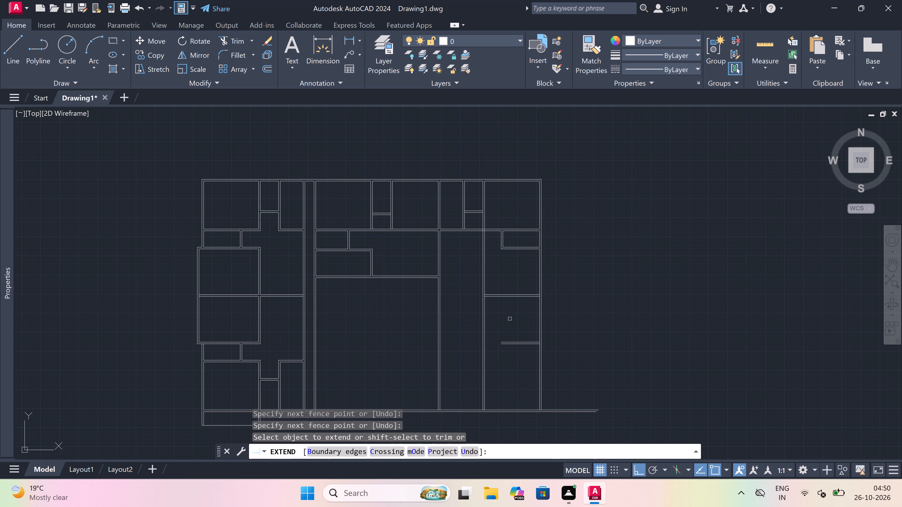
{"action": "left_click", "coordinate": [510, 317]}
{"action": "left_click_drag", "start_coordinate": [511, 366], "coordinate": [514, 356]}
{"action": "left_click", "coordinate": [517, 254]}
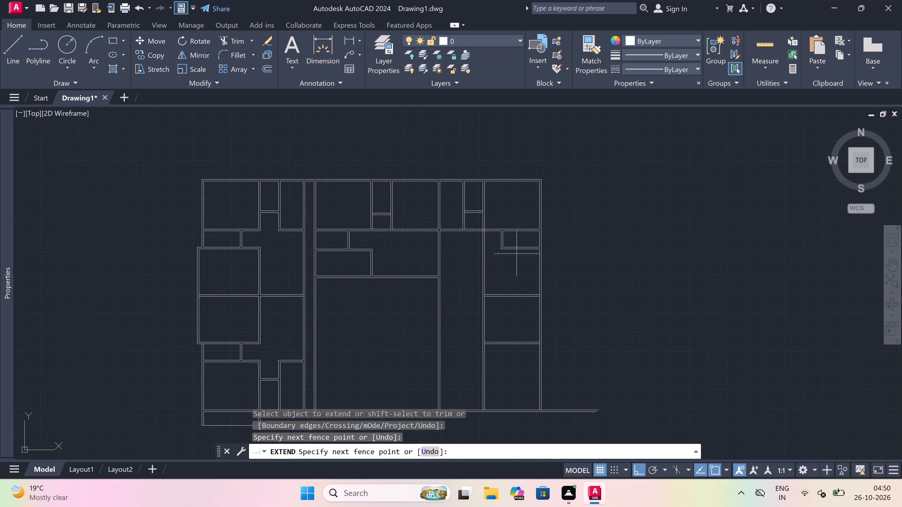
{"action": "left_click", "coordinate": [517, 241]}
{"action": "left_click", "coordinate": [516, 258]}
{"action": "left_click", "coordinate": [515, 243]}
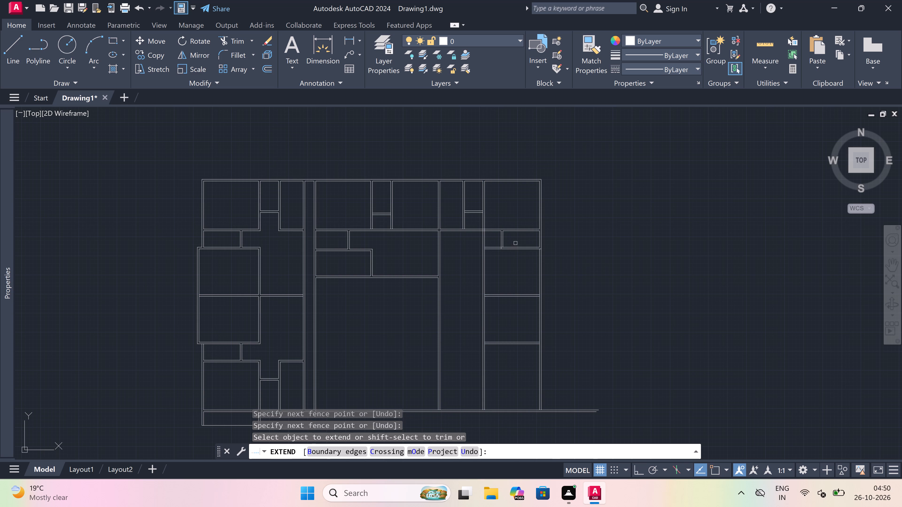
{"action": "key", "text": "Escape"}
Trim the extended wall's lines where they cross the gap between the room row and the small room's south wall level.
{"action": "key", "text": "t"}
{"action": "key", "text": "r"}
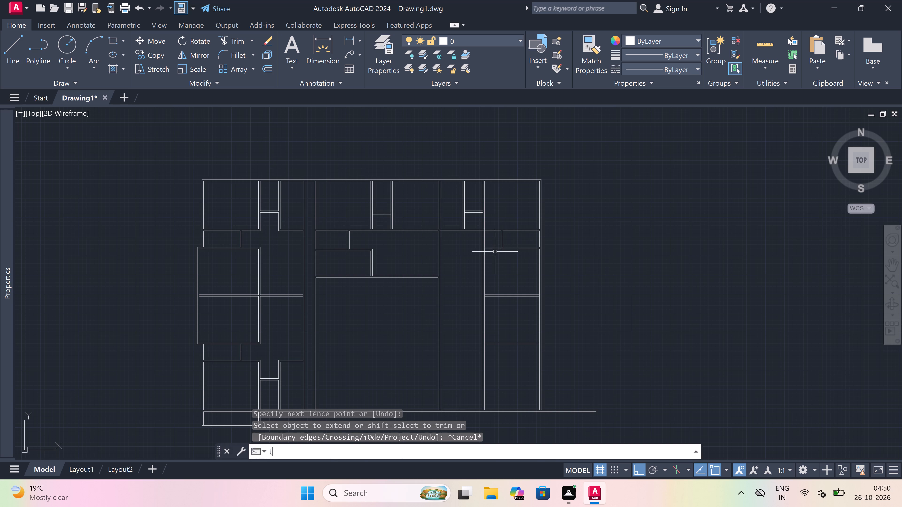
{"action": "key", "text": "space"}
{"action": "scroll", "coordinate": [486, 239], "scroll_direction": "up", "scroll_amount": 2}
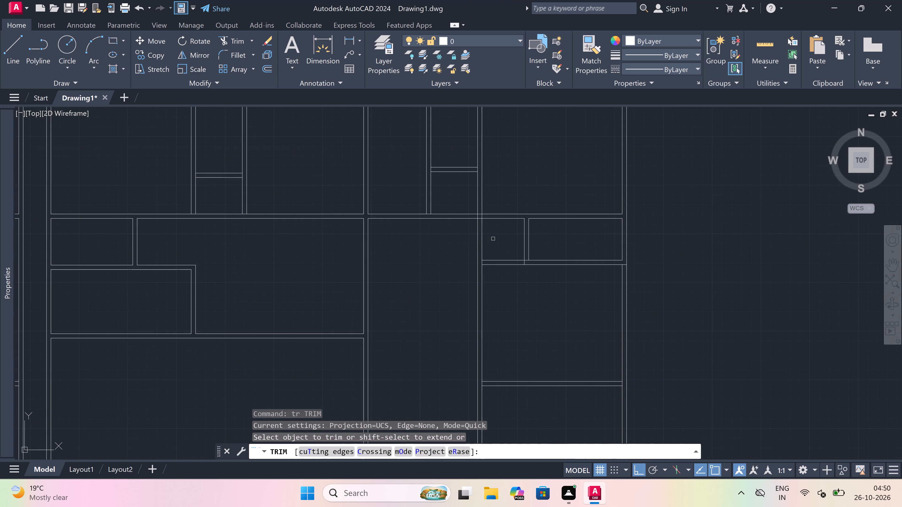
{"action": "left_click", "coordinate": [494, 238]}
{"action": "left_click", "coordinate": [446, 242]}
Trim the overlapping segments where the narrow room's west and east walls meet the room row's south wall.
{"action": "scroll", "coordinate": [465, 194], "scroll_direction": "up", "scroll_amount": 2}
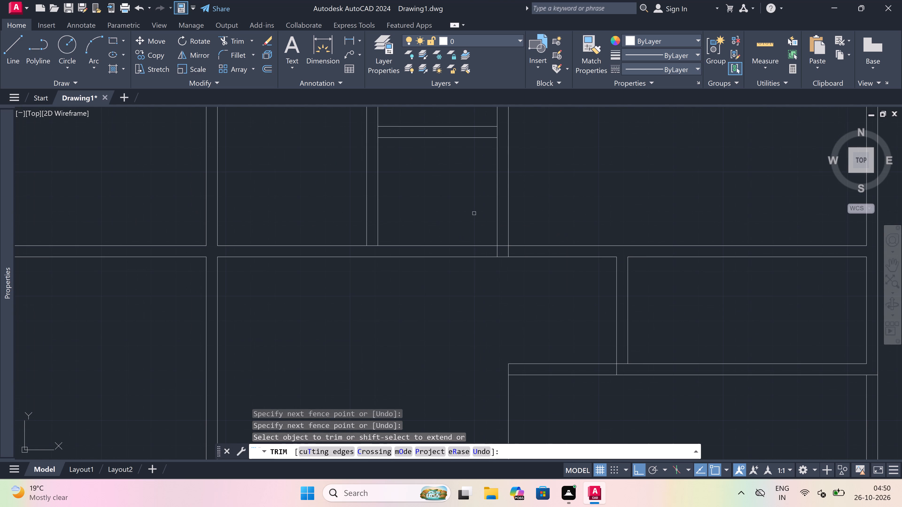
{"action": "scroll", "coordinate": [347, 242], "scroll_direction": "up", "scroll_amount": 1}
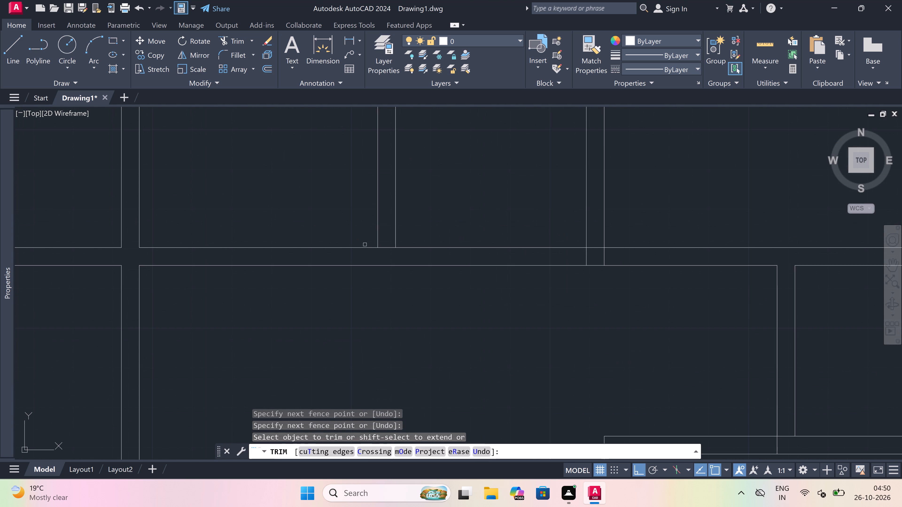
{"action": "left_click", "coordinate": [390, 246]}
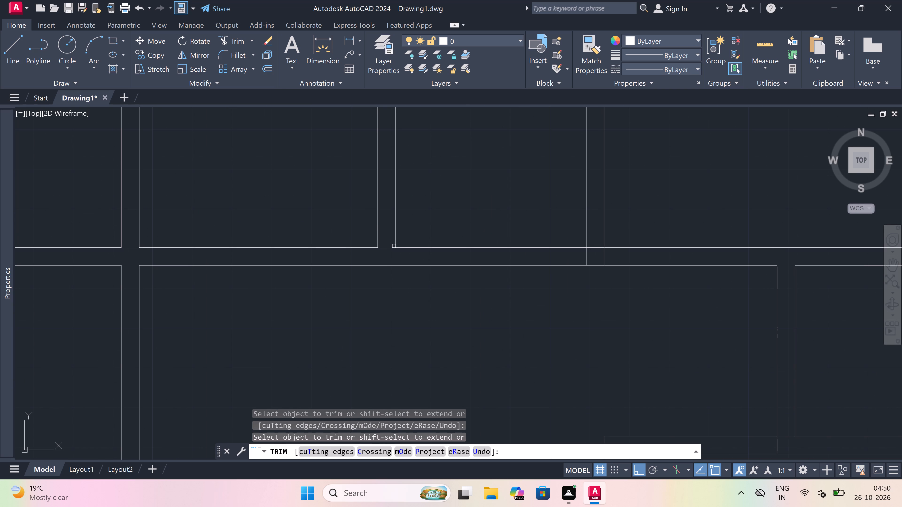
{"action": "scroll", "coordinate": [627, 251], "scroll_direction": "up", "scroll_amount": 2}
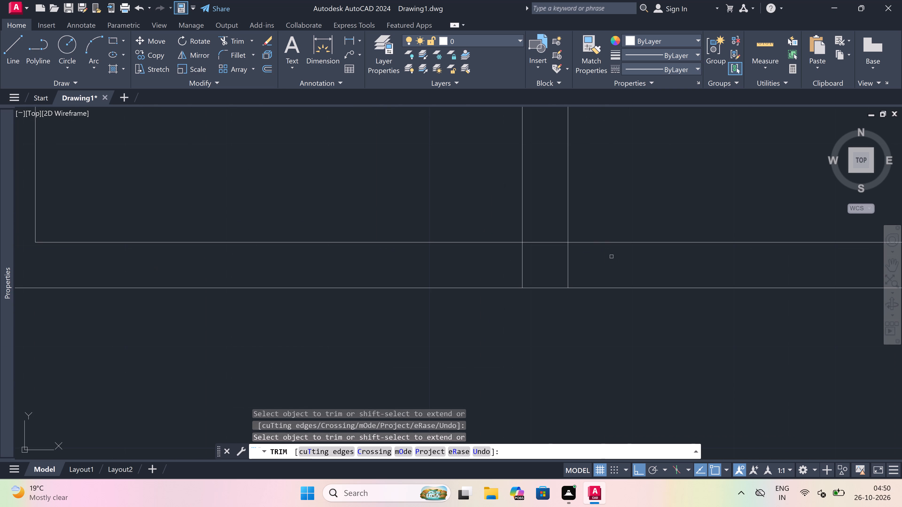
{"action": "left_click_drag", "start_coordinate": [610, 255], "coordinate": [606, 255]}
{"action": "left_click_drag", "start_coordinate": [498, 253], "coordinate": [501, 253]}
{"action": "left_click", "coordinate": [533, 256]}
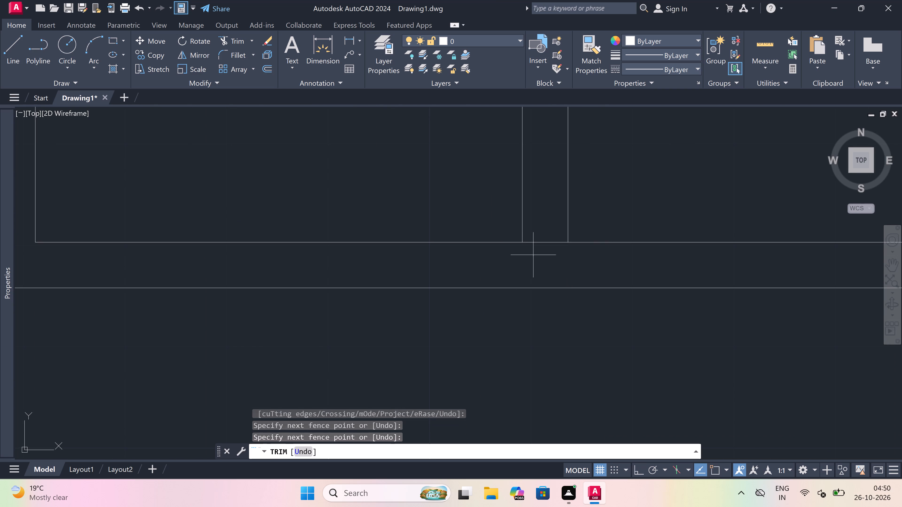
{"action": "left_click", "coordinate": [537, 231]}
{"action": "scroll", "coordinate": [537, 231], "scroll_direction": "down", "scroll_amount": 5}
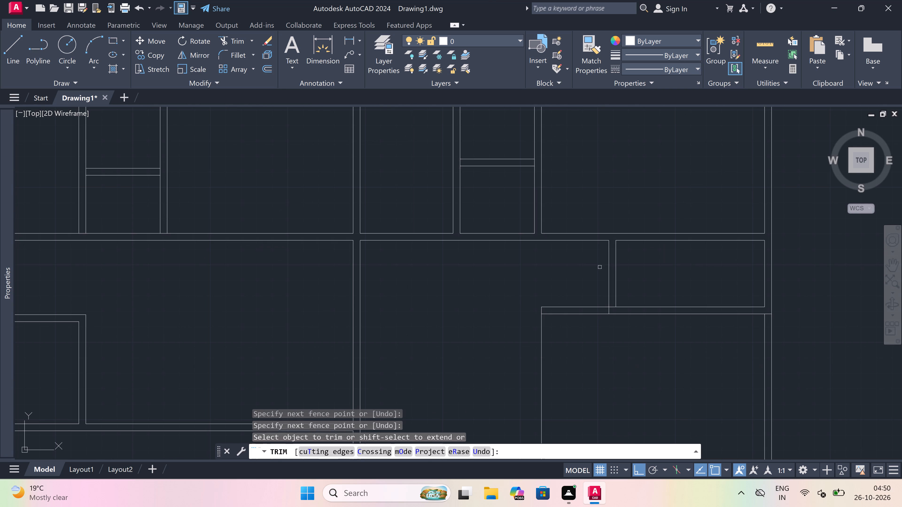
Trim the overlapping segments where the small eastern room's west wall meets its south wall.
{"action": "scroll", "coordinate": [603, 306], "scroll_direction": "up", "scroll_amount": 2}
{"action": "scroll", "coordinate": [629, 320], "scroll_direction": "up", "scroll_amount": 2}
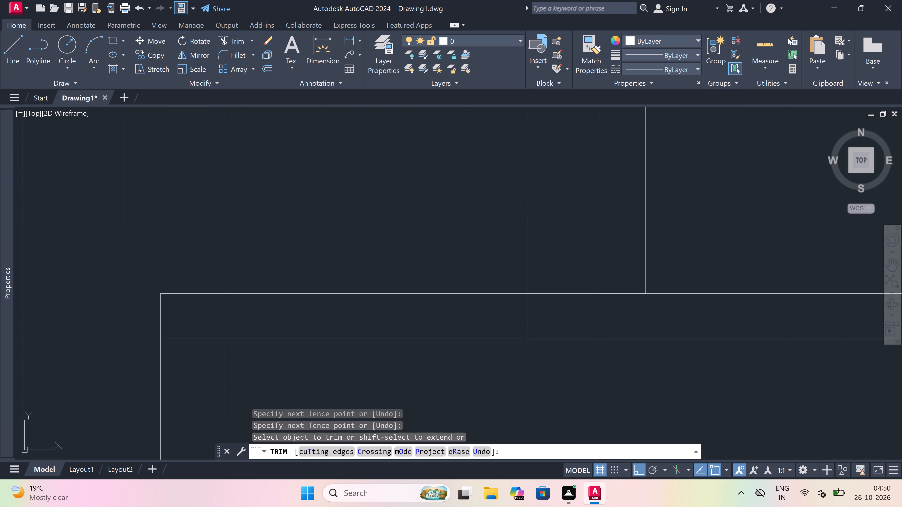
{"action": "left_click", "coordinate": [603, 322]}
{"action": "left_click_drag", "start_coordinate": [563, 312], "coordinate": [567, 312]}
{"action": "left_click", "coordinate": [613, 310]}
{"action": "left_click", "coordinate": [618, 273]}
{"action": "scroll", "coordinate": [509, 271], "scroll_direction": "down", "scroll_amount": 3}
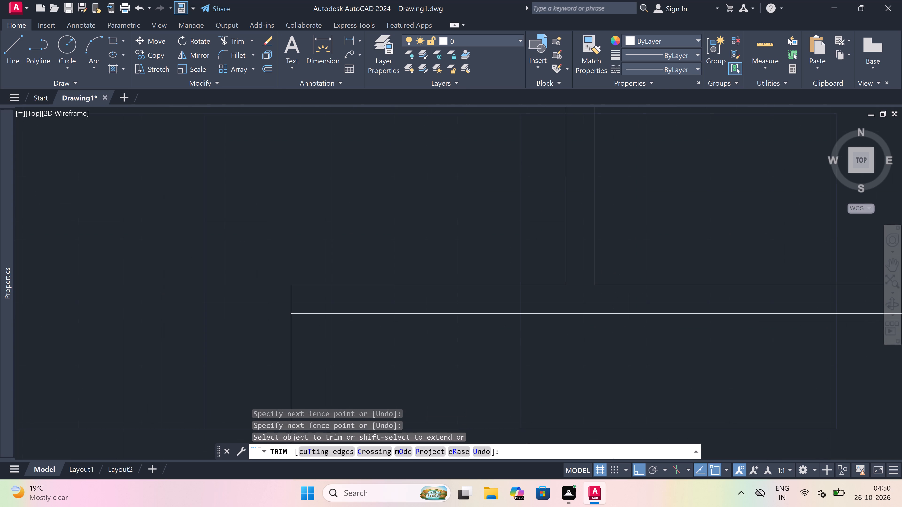
{"action": "scroll", "coordinate": [509, 271], "scroll_direction": "down", "scroll_amount": 2}
{"action": "scroll", "coordinate": [509, 271], "scroll_direction": "up", "scroll_amount": 1}
{"action": "key", "text": "Escape"}
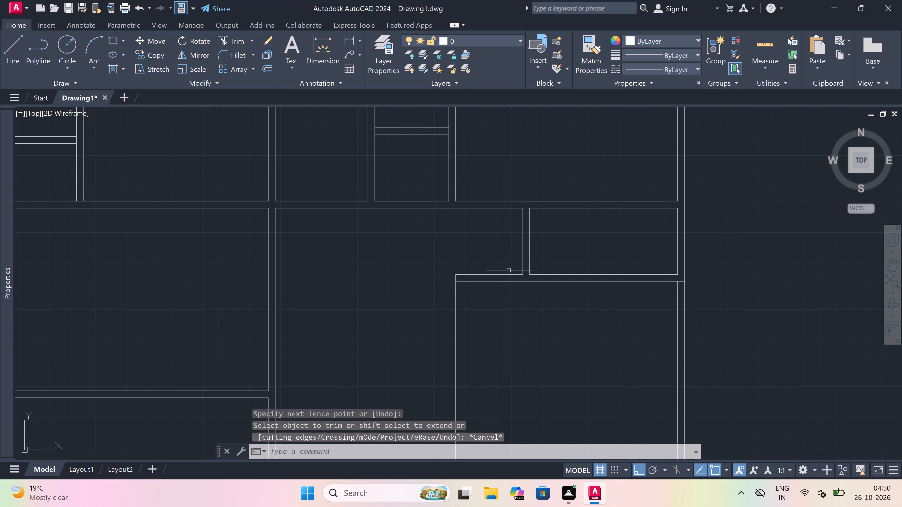
Draw a line from the narrow room's southeast inner corner straight south to the inner line of the building's south wall.
{"action": "key", "text": "l"}
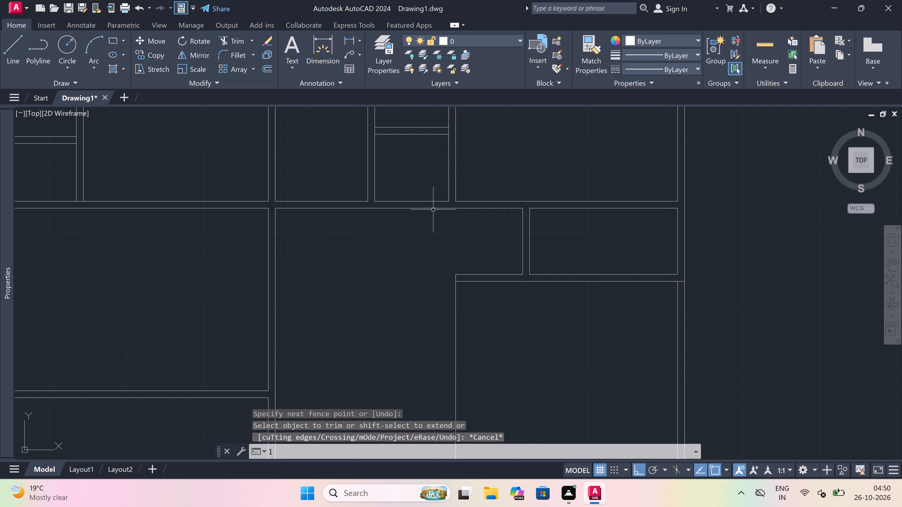
{"action": "key", "text": "space"}
{"action": "left_click", "coordinate": [447, 200]}
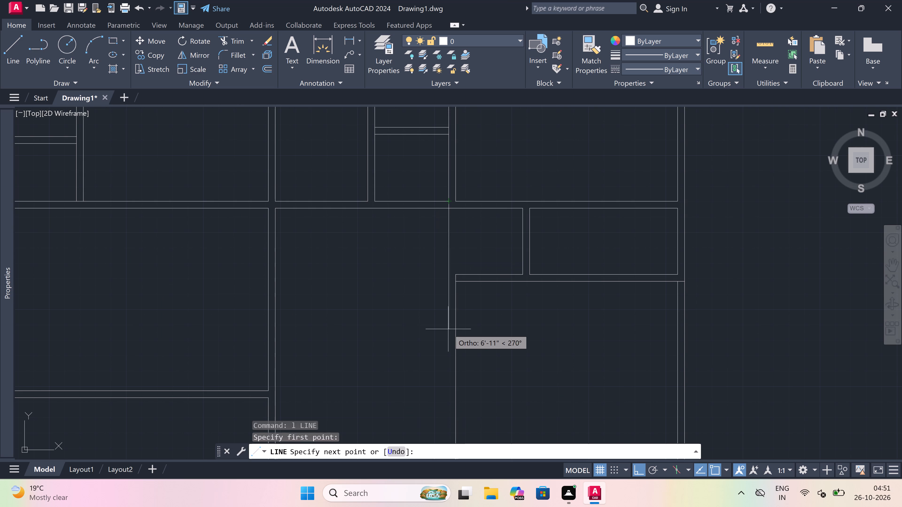
{"action": "scroll", "coordinate": [458, 260], "scroll_direction": "down", "scroll_amount": 6}
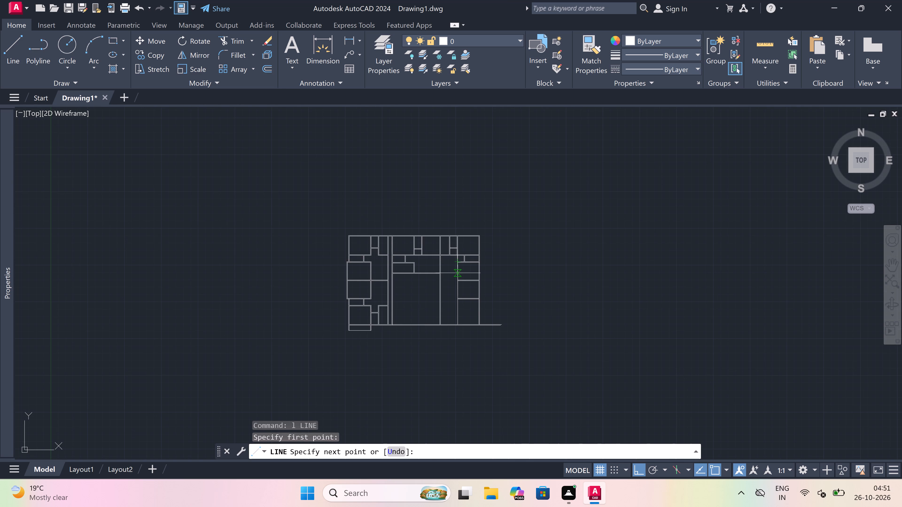
{"action": "scroll", "coordinate": [458, 326], "scroll_direction": "up", "scroll_amount": 5}
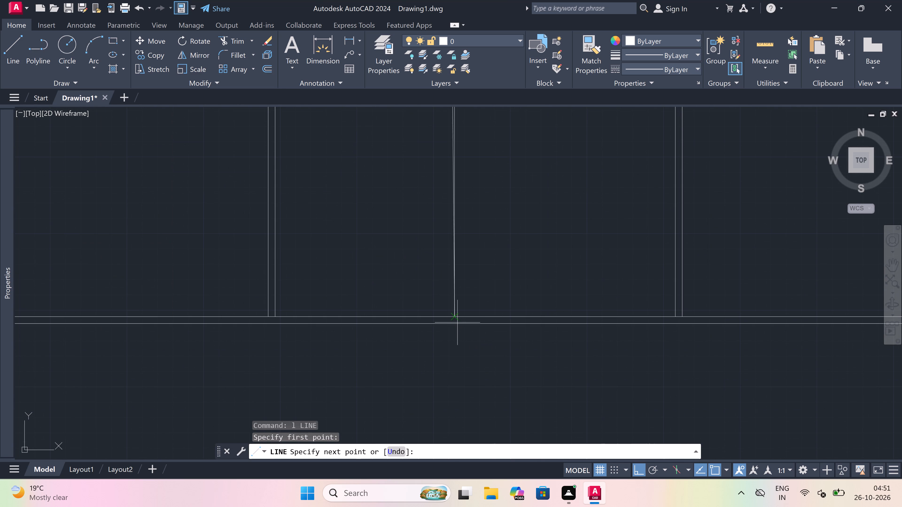
{"action": "scroll", "coordinate": [447, 318], "scroll_direction": "up", "scroll_amount": 3}
{"action": "left_click", "coordinate": [447, 316]}
{"action": "key", "text": "Escape"}
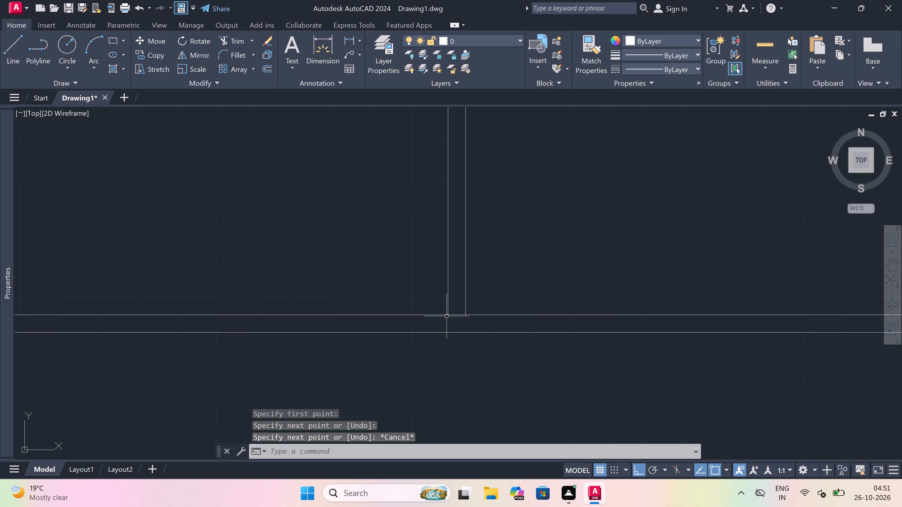
Extend the two eastern partition walls and the small eastern room's south wall west to the new north-south line.
{"action": "key", "text": "r"}
{"action": "key", "text": "Escape"}
{"action": "key", "text": "e"}
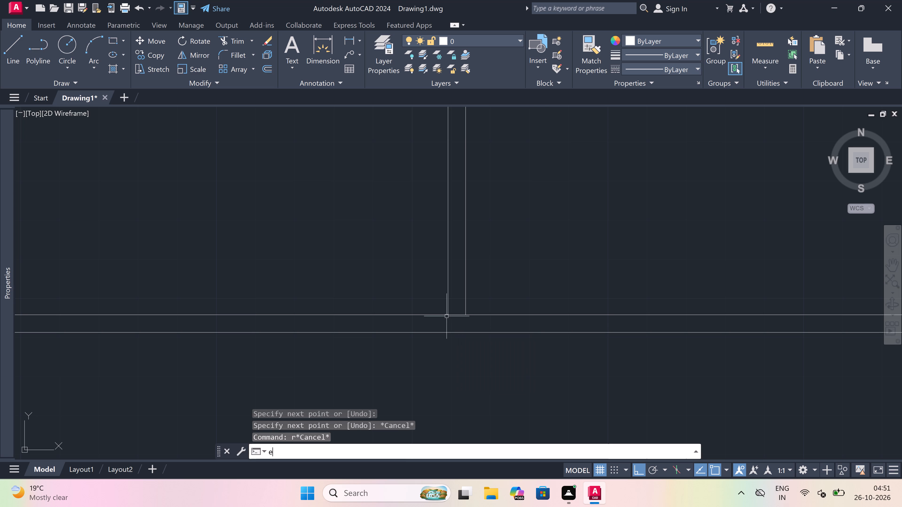
{"action": "type", "text": "x"}
{"action": "key", "text": "space"}
{"action": "scroll", "coordinate": [447, 316], "scroll_direction": "down", "scroll_amount": 5}
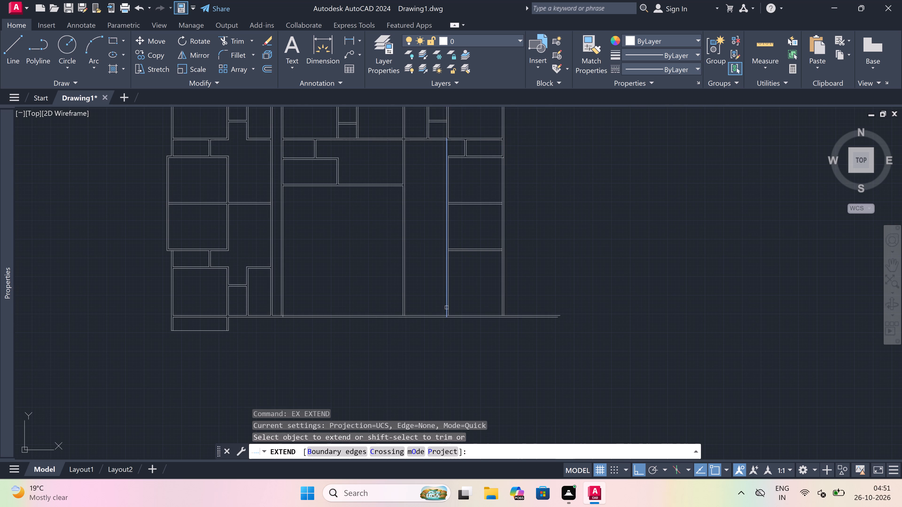
{"action": "scroll", "coordinate": [468, 214], "scroll_direction": "up", "scroll_amount": 2}
{"action": "left_click", "coordinate": [462, 232]}
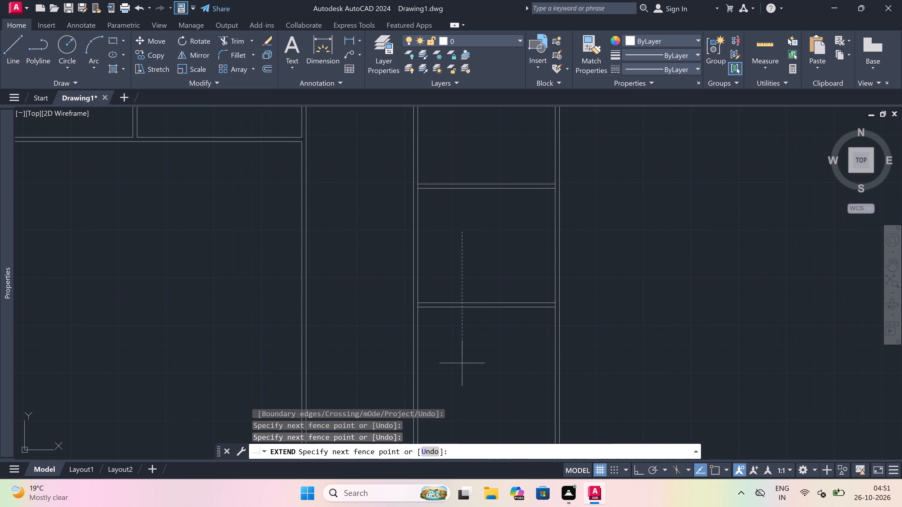
{"action": "left_click_drag", "start_coordinate": [462, 368], "coordinate": [462, 366]}
{"action": "left_click_drag", "start_coordinate": [459, 173], "coordinate": [459, 180]}
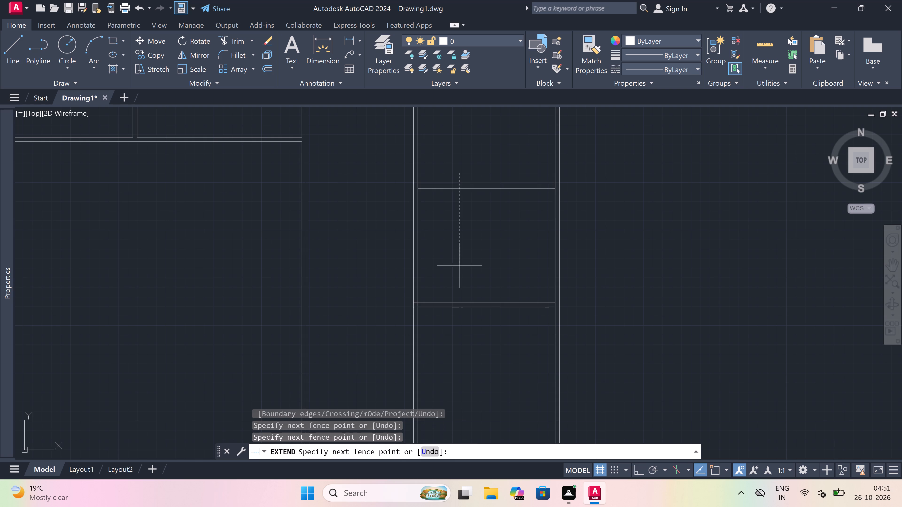
{"action": "left_click", "coordinate": [459, 267]}
{"action": "scroll", "coordinate": [459, 267], "scroll_direction": "down", "scroll_amount": 5}
{"action": "scroll", "coordinate": [459, 245], "scroll_direction": "up", "scroll_amount": 4}
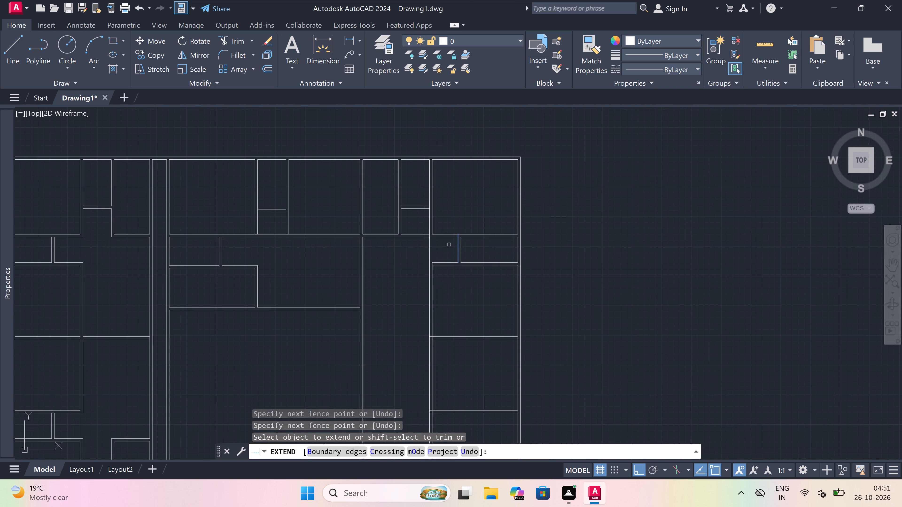
{"action": "scroll", "coordinate": [432, 269], "scroll_direction": "up", "scroll_amount": 2}
{"action": "left_click", "coordinate": [464, 232]}
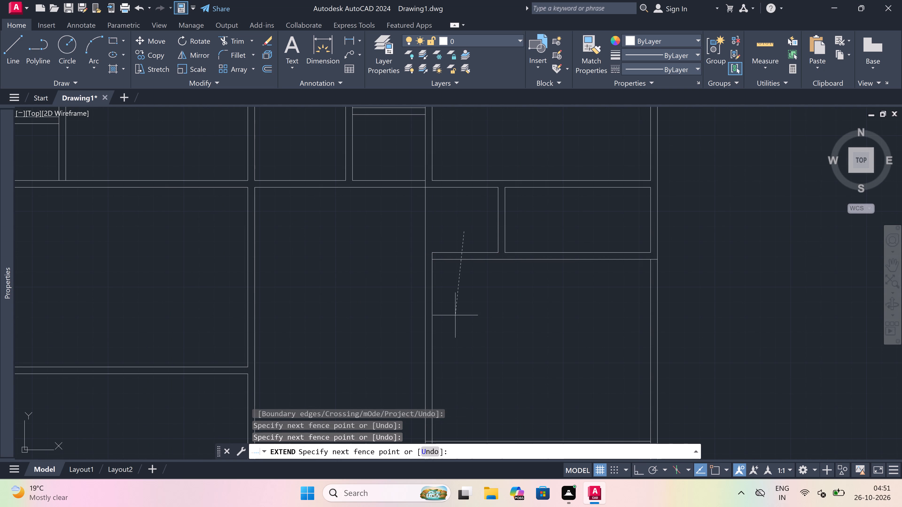
{"action": "left_click", "coordinate": [454, 321]}
{"action": "key", "text": "Escape"}
Trim the new north-south line above the small eastern room's south wall level, including its stub inside the room row's south wall.
{"action": "key", "text": "t"}
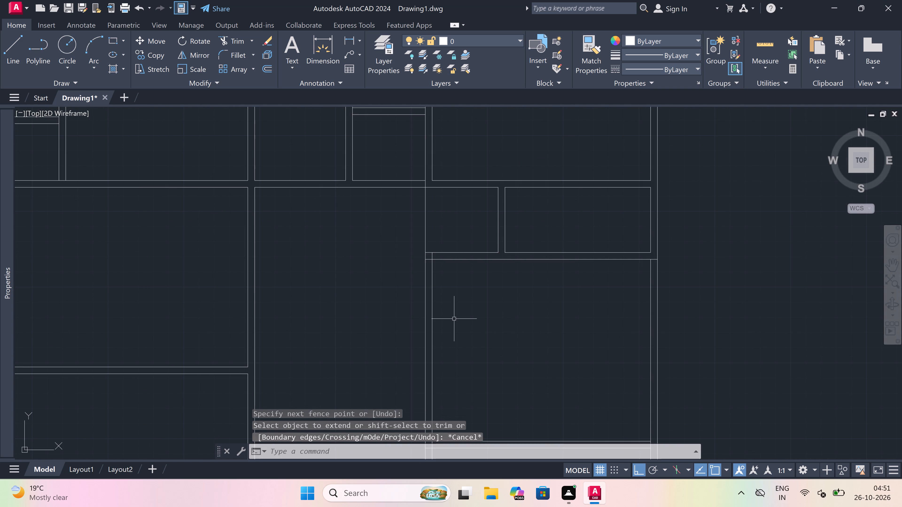
{"action": "key", "text": "r"}
{"action": "key", "text": "space"}
{"action": "left_click", "coordinate": [431, 214]}
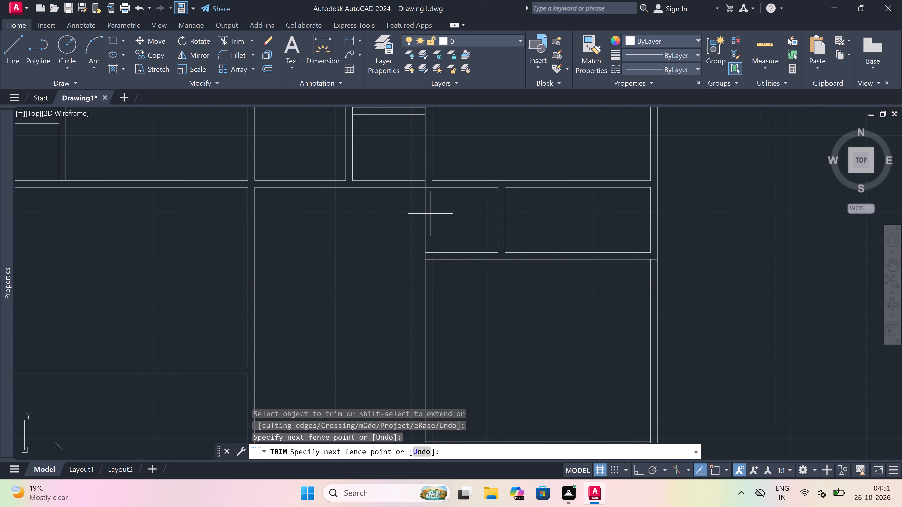
{"action": "left_click", "coordinate": [410, 222]}
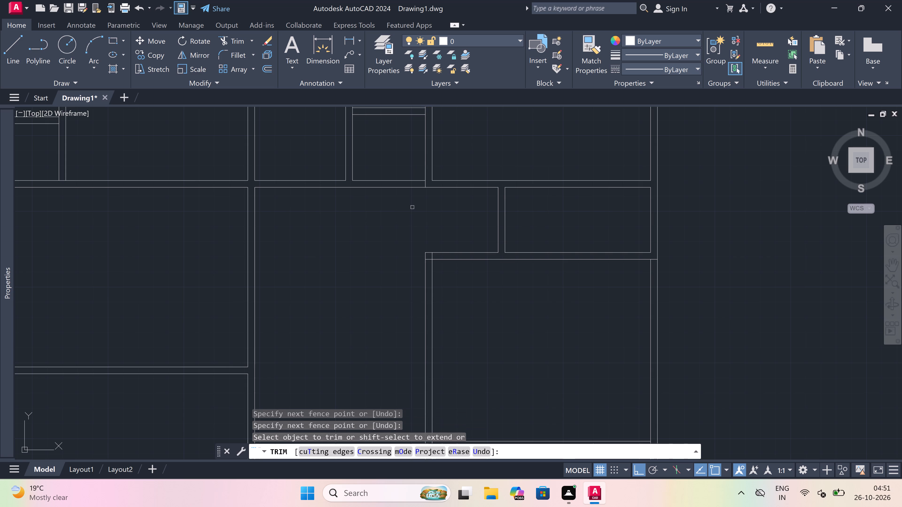
{"action": "scroll", "coordinate": [426, 179], "scroll_direction": "up", "scroll_amount": 3}
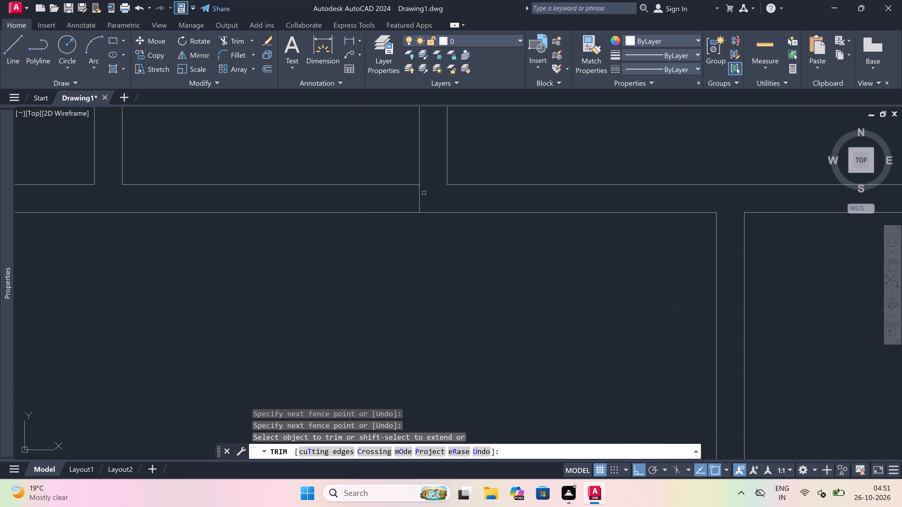
{"action": "left_click", "coordinate": [421, 198]}
{"action": "scroll", "coordinate": [421, 198], "scroll_direction": "down", "scroll_amount": 4}
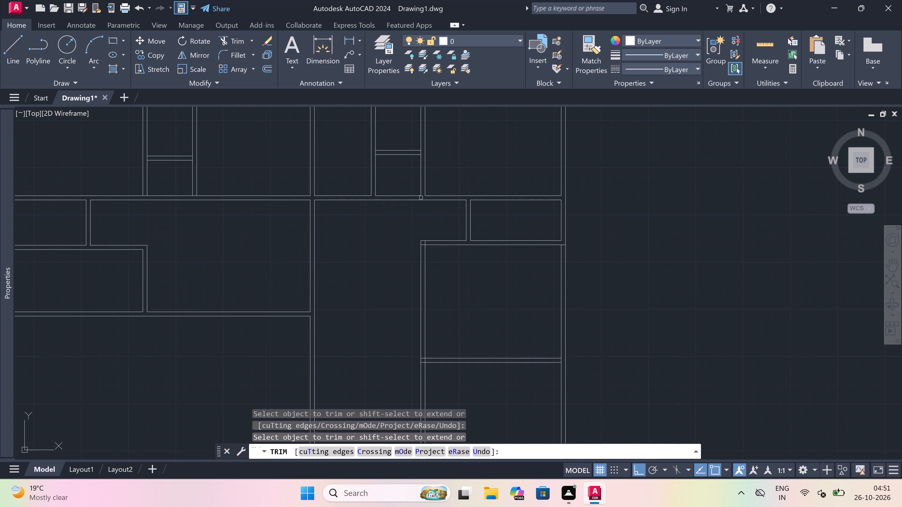
Trim the crossing segments at the corner where the small eastern room's south wall meets the north-south wall.
{"action": "scroll", "coordinate": [423, 250], "scroll_direction": "up", "scroll_amount": 3}
{"action": "scroll", "coordinate": [427, 202], "scroll_direction": "up", "scroll_amount": 2}
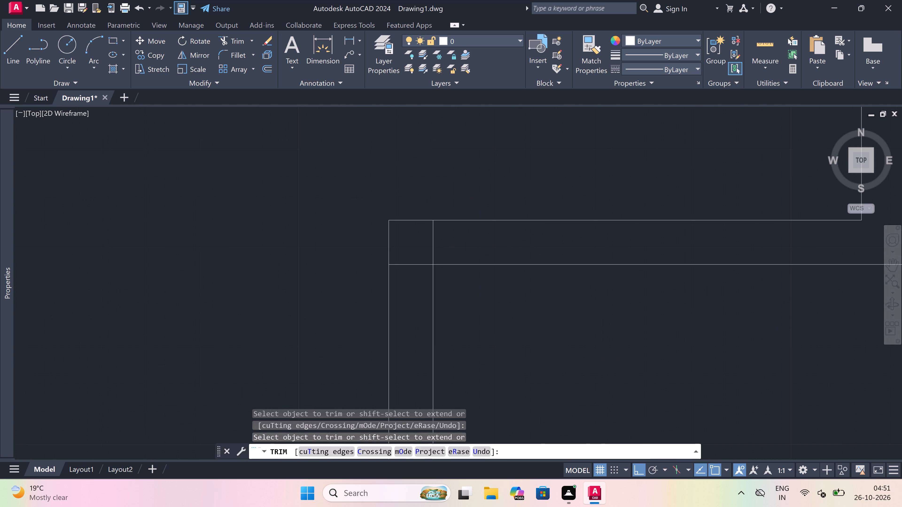
{"action": "left_click", "coordinate": [420, 265]}
{"action": "left_click", "coordinate": [432, 248]}
{"action": "scroll", "coordinate": [442, 246], "scroll_direction": "down", "scroll_amount": 6}
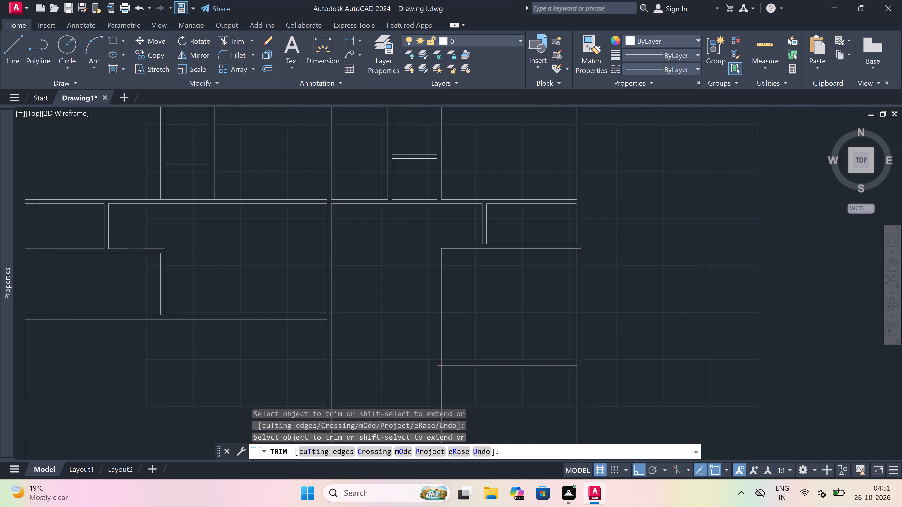
Trim the overlapping segments where the northern of the two partition walls meets the north-south wall.
{"action": "scroll", "coordinate": [442, 246], "scroll_direction": "down", "scroll_amount": 1}
{"action": "scroll", "coordinate": [435, 296], "scroll_direction": "up", "scroll_amount": 4}
{"action": "scroll", "coordinate": [455, 284], "scroll_direction": "up", "scroll_amount": 3}
{"action": "left_click_drag", "start_coordinate": [466, 257], "coordinate": [466, 261]}
{"action": "left_click", "coordinate": [461, 301]}
{"action": "left_click", "coordinate": [467, 280]}
{"action": "left_click", "coordinate": [475, 280]}
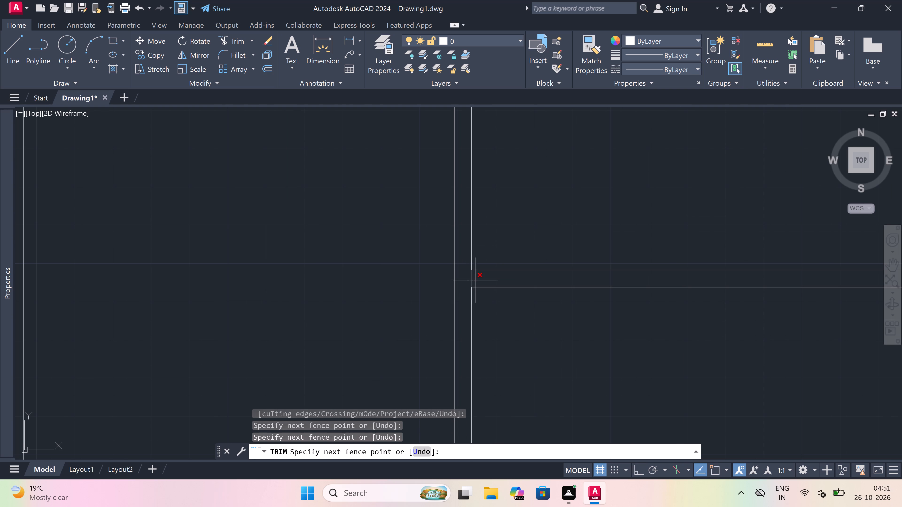
Trim the overlapping segments where the southern partition wall meets the north-south wall.
{"action": "scroll", "coordinate": [458, 260], "scroll_direction": "down", "scroll_amount": 5}
{"action": "scroll", "coordinate": [456, 308], "scroll_direction": "up", "scroll_amount": 1}
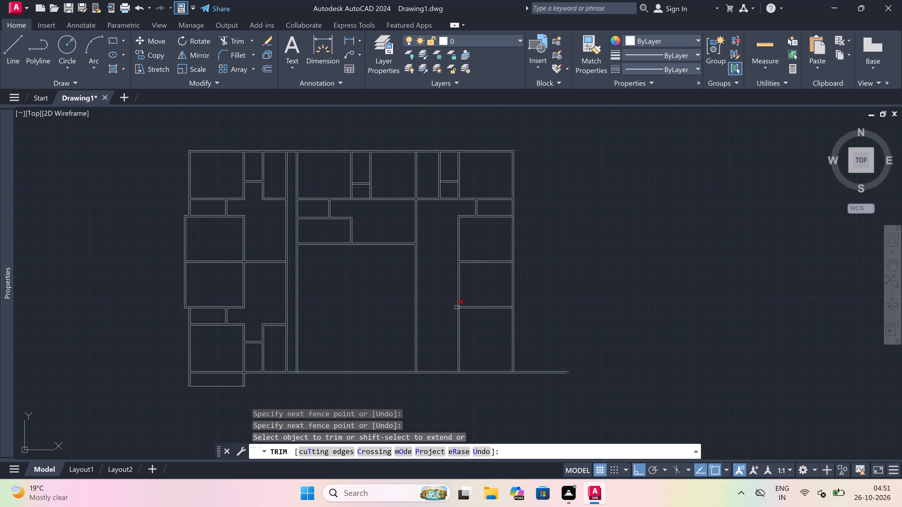
{"action": "scroll", "coordinate": [456, 308], "scroll_direction": "up", "scroll_amount": 5}
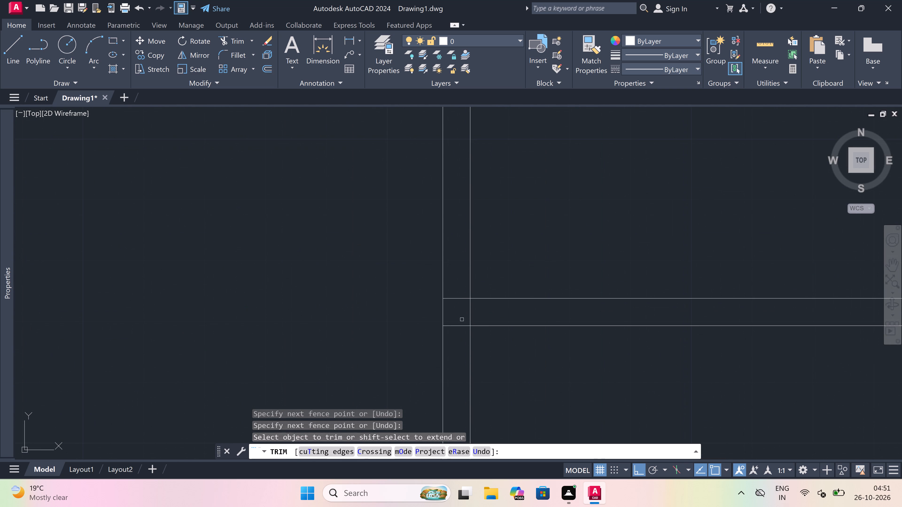
{"action": "left_click_drag", "start_coordinate": [459, 331], "coordinate": [459, 328]}
{"action": "left_click", "coordinate": [459, 284]}
{"action": "left_click", "coordinate": [459, 307]}
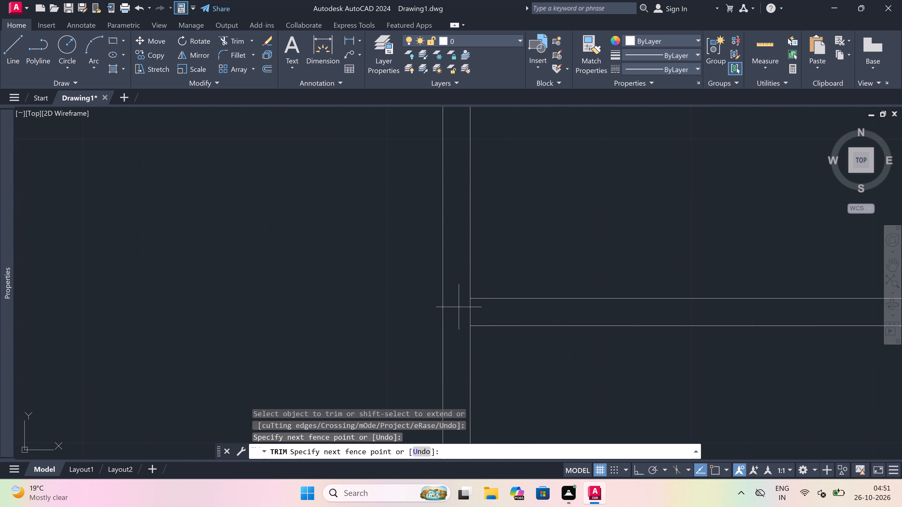
{"action": "left_click", "coordinate": [489, 311]}
Trim the inner line of the building's south wall between the two lines of the north-south wall.
{"action": "scroll", "coordinate": [452, 239], "scroll_direction": "down", "scroll_amount": 6}
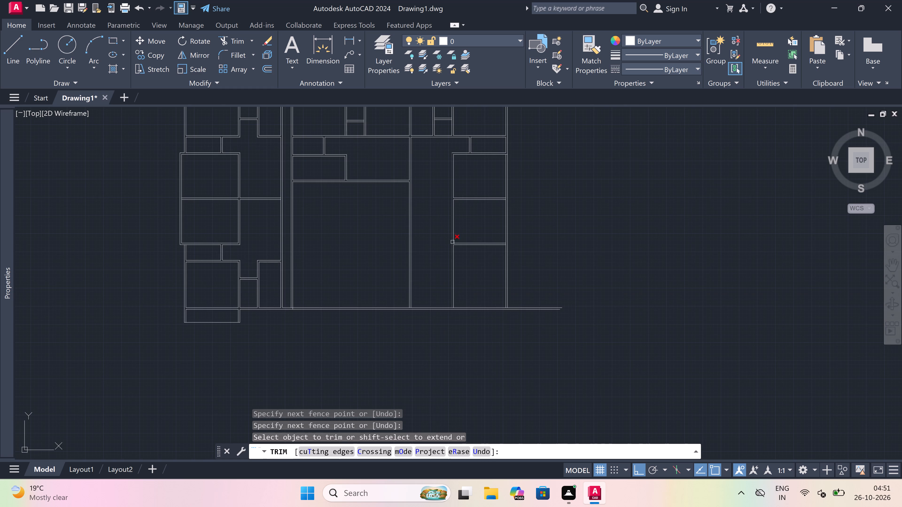
{"action": "scroll", "coordinate": [459, 294], "scroll_direction": "up", "scroll_amount": 3}
{"action": "scroll", "coordinate": [417, 364], "scroll_direction": "up", "scroll_amount": 2}
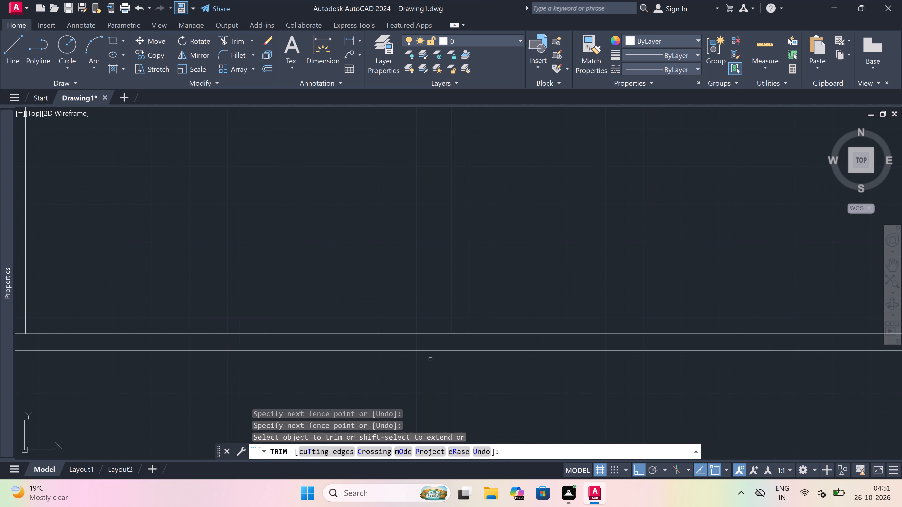
{"action": "scroll", "coordinate": [450, 330], "scroll_direction": "up", "scroll_amount": 1}
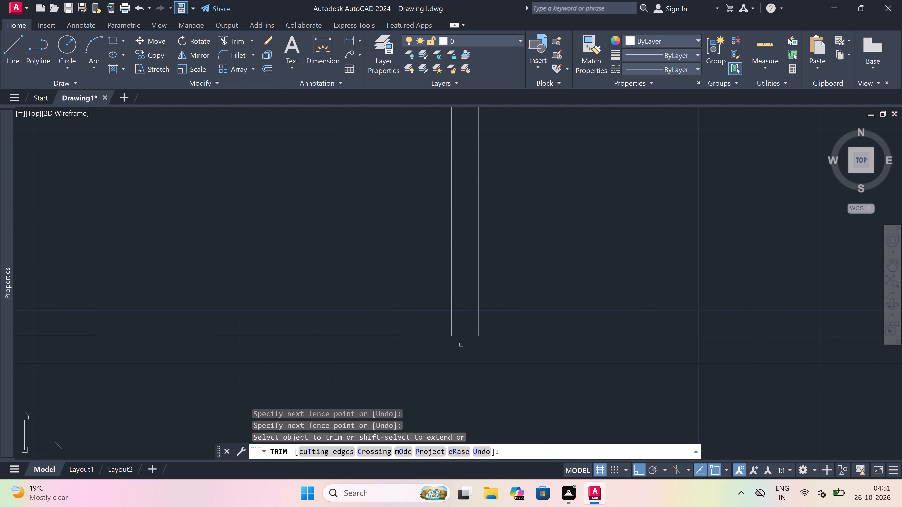
{"action": "left_click", "coordinate": [461, 345]}
{"action": "left_click", "coordinate": [464, 328]}
Extend the outer line of the building's east wall south to the outer line of the south wall.
{"action": "scroll", "coordinate": [437, 313], "scroll_direction": "down", "scroll_amount": 5}
{"action": "scroll", "coordinate": [544, 317], "scroll_direction": "up", "scroll_amount": 1}
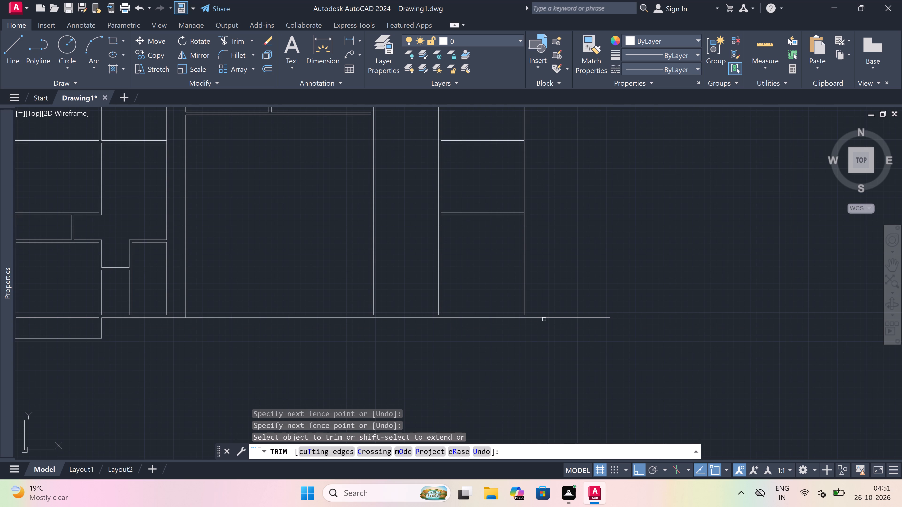
{"action": "scroll", "coordinate": [544, 316], "scroll_direction": "up", "scroll_amount": 1}
{"action": "scroll", "coordinate": [495, 316], "scroll_direction": "up", "scroll_amount": 2}
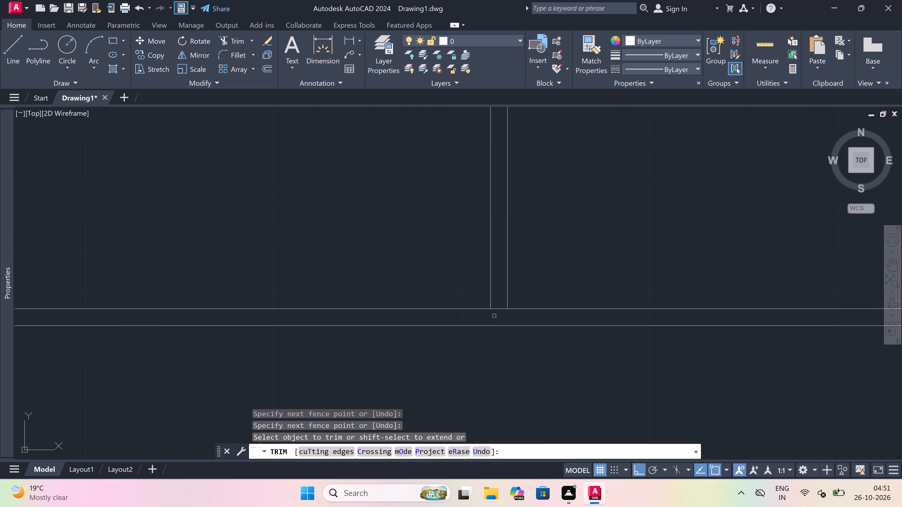
{"action": "key", "text": "Escape"}
{"action": "key", "text": "e"}
{"action": "key", "text": "x"}
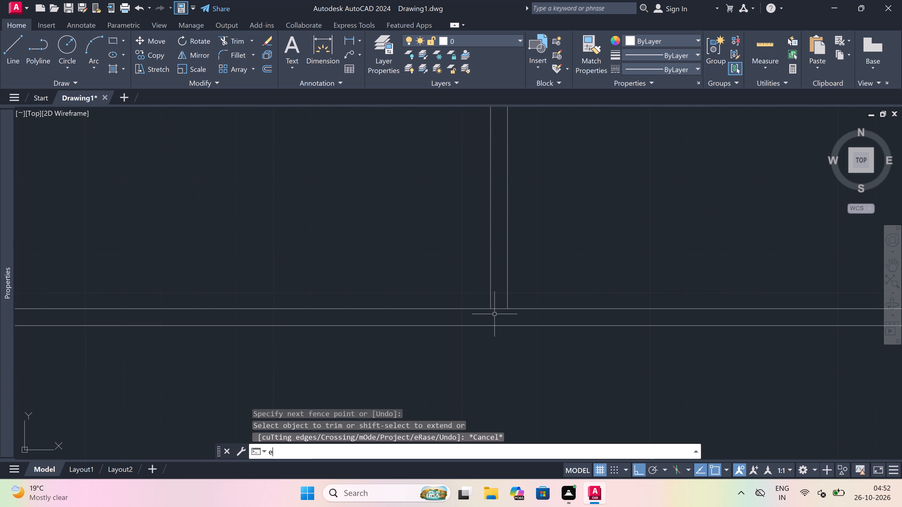
{"action": "key", "text": "space"}
{"action": "left_click", "coordinate": [499, 302]}
{"action": "left_click", "coordinate": [527, 302]}
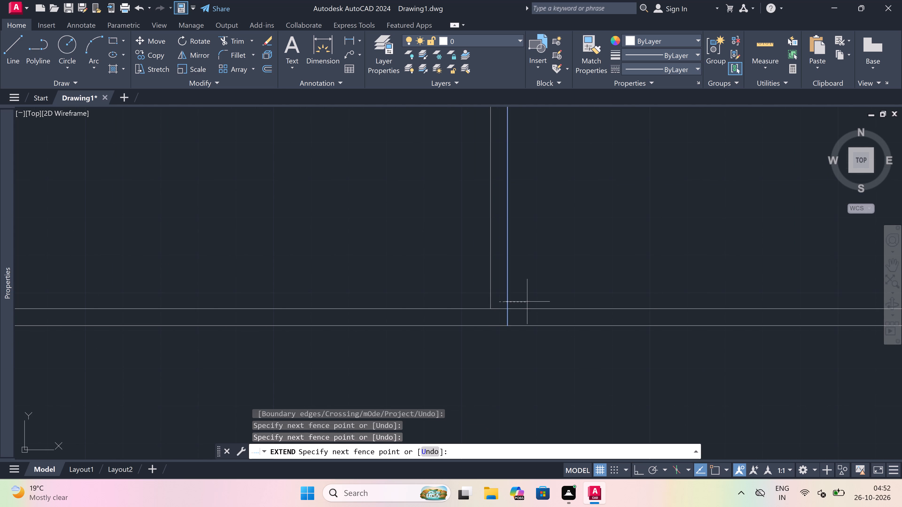
{"action": "key", "text": "Escape"}
Trim the south wall's lines beyond the east wall and the inner line's overlap within it at the southeast corner.
{"action": "type", "text": "tr"}
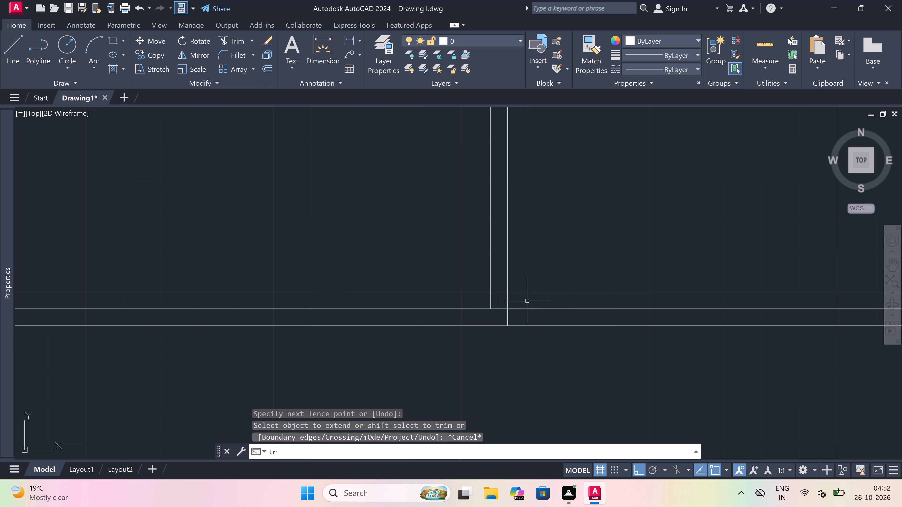
{"action": "key", "text": "space"}
{"action": "left_click", "coordinate": [527, 301]}
{"action": "left_click", "coordinate": [511, 355]}
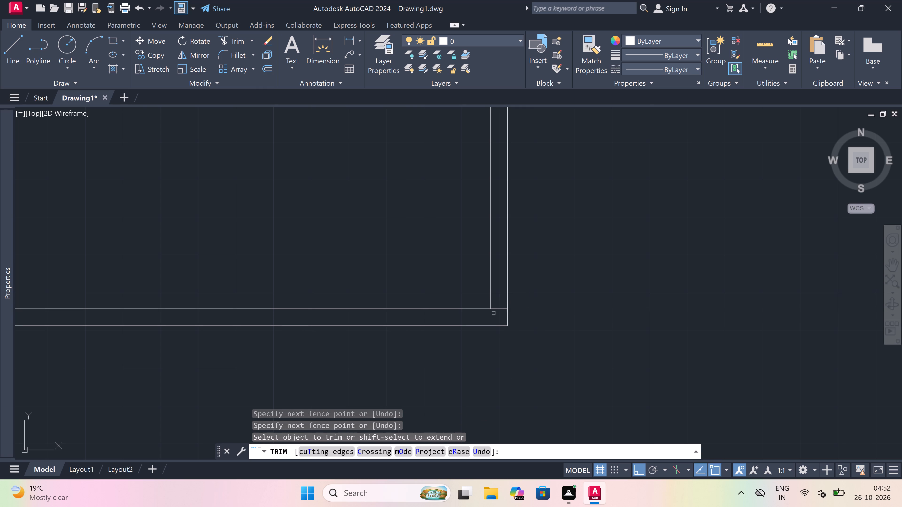
{"action": "scroll", "coordinate": [494, 306], "scroll_direction": "up", "scroll_amount": 1}
{"action": "left_click", "coordinate": [494, 305]}
{"action": "left_click", "coordinate": [499, 326]}
Trim the south wall's inner line between the two lines of the large central room's east wall.
{"action": "scroll", "coordinate": [499, 326], "scroll_direction": "down", "scroll_amount": 3}
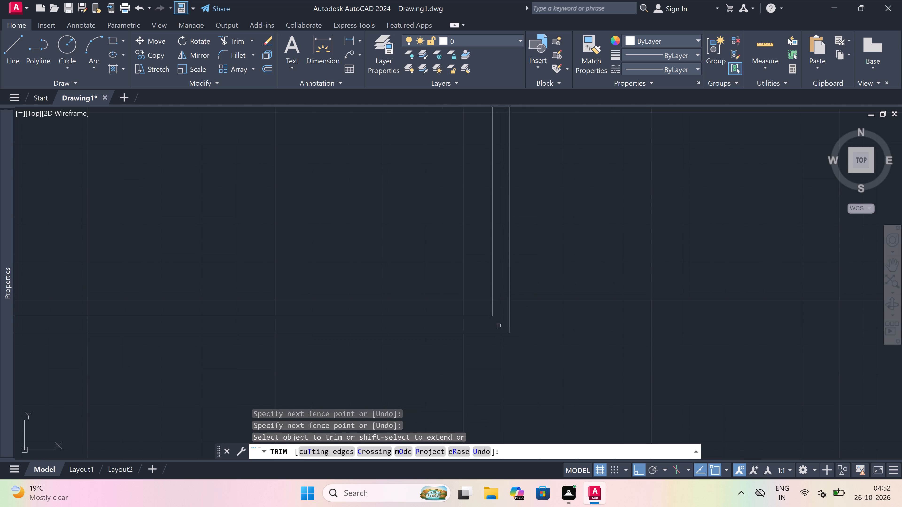
{"action": "scroll", "coordinate": [499, 326], "scroll_direction": "down", "scroll_amount": 2}
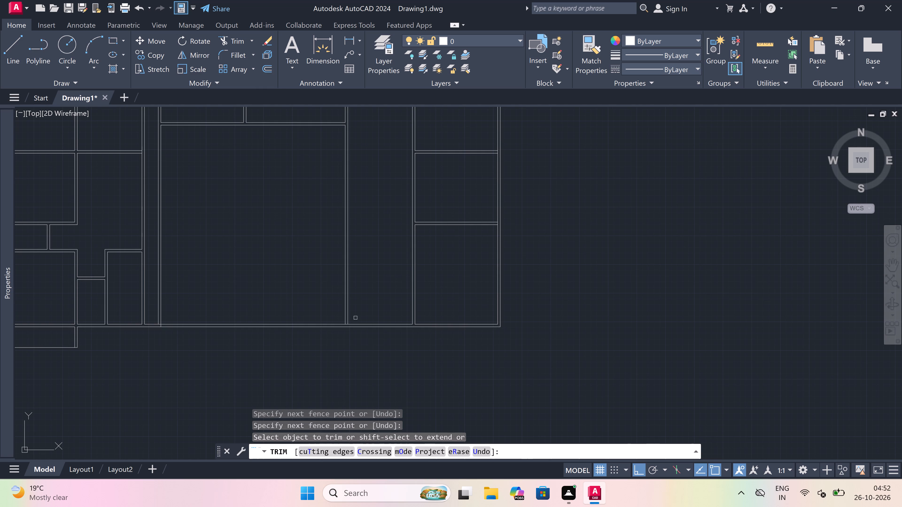
{"action": "scroll", "coordinate": [346, 325], "scroll_direction": "up", "scroll_amount": 4}
{"action": "left_click", "coordinate": [347, 319]}
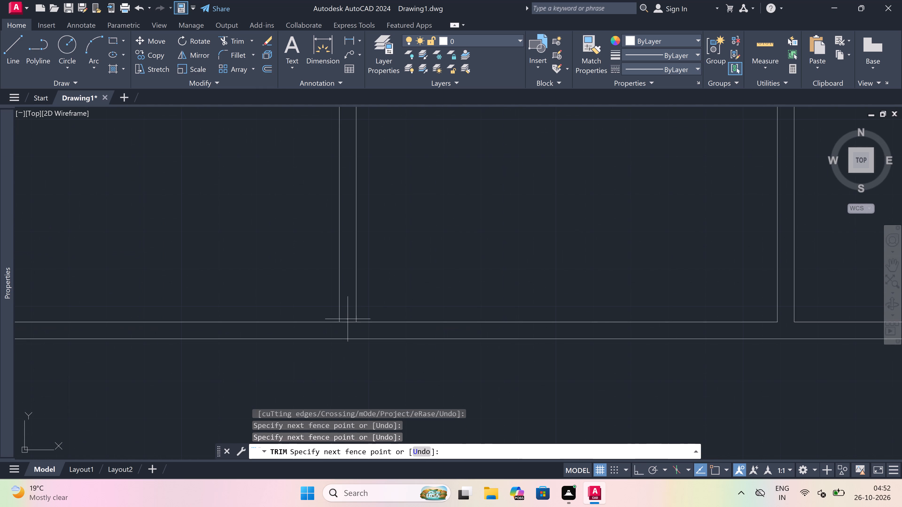
{"action": "left_click", "coordinate": [348, 330]}
Trim the overlapping segments where the large central room's west wall meets the south wall.
{"action": "scroll", "coordinate": [377, 334], "scroll_direction": "down", "scroll_amount": 5}
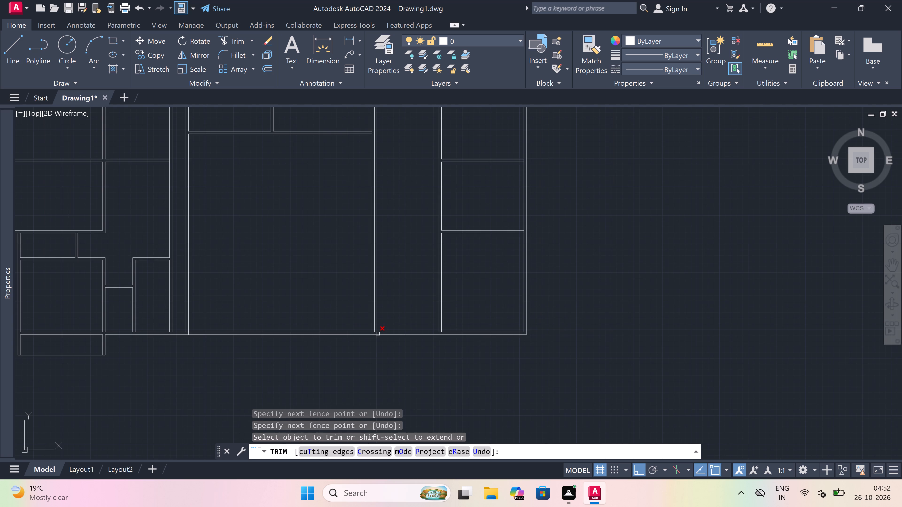
{"action": "scroll", "coordinate": [378, 334], "scroll_direction": "down", "scroll_amount": 3}
{"action": "scroll", "coordinate": [324, 331], "scroll_direction": "up", "scroll_amount": 4}
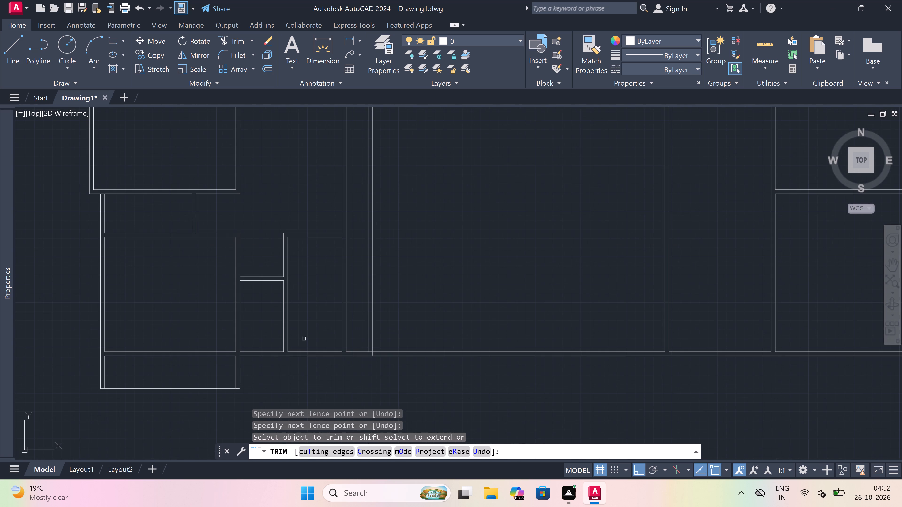
{"action": "scroll", "coordinate": [352, 353], "scroll_direction": "up", "scroll_amount": 2}
{"action": "scroll", "coordinate": [391, 353], "scroll_direction": "up", "scroll_amount": 2}
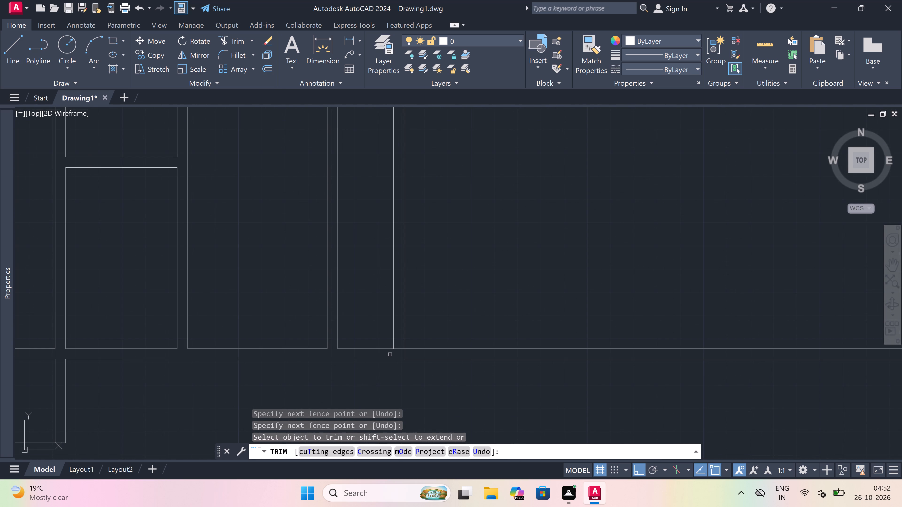
{"action": "left_click", "coordinate": [408, 341]}
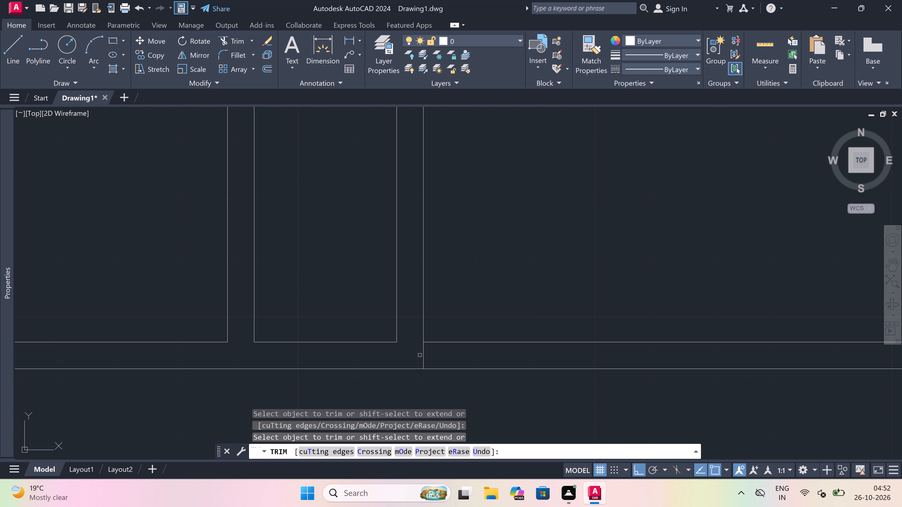
{"action": "left_click", "coordinate": [424, 353]}
{"action": "scroll", "coordinate": [424, 353], "scroll_direction": "down", "scroll_amount": 4}
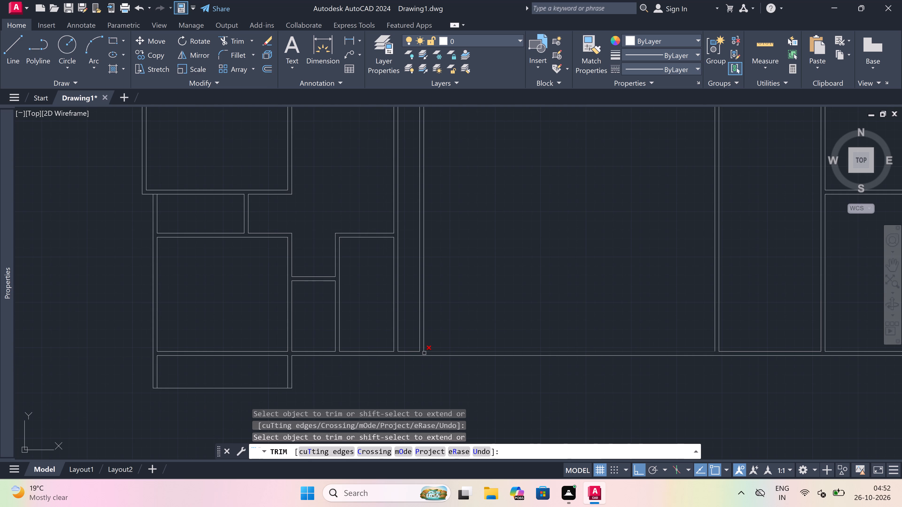
{"action": "key", "text": "Escape"}
Extend both lines of the eastern rooms' northern partition wall west to the central room's east wall.
{"action": "scroll", "coordinate": [425, 352], "scroll_direction": "down", "scroll_amount": 4}
{"action": "scroll", "coordinate": [449, 347], "scroll_direction": "up", "scroll_amount": 3}
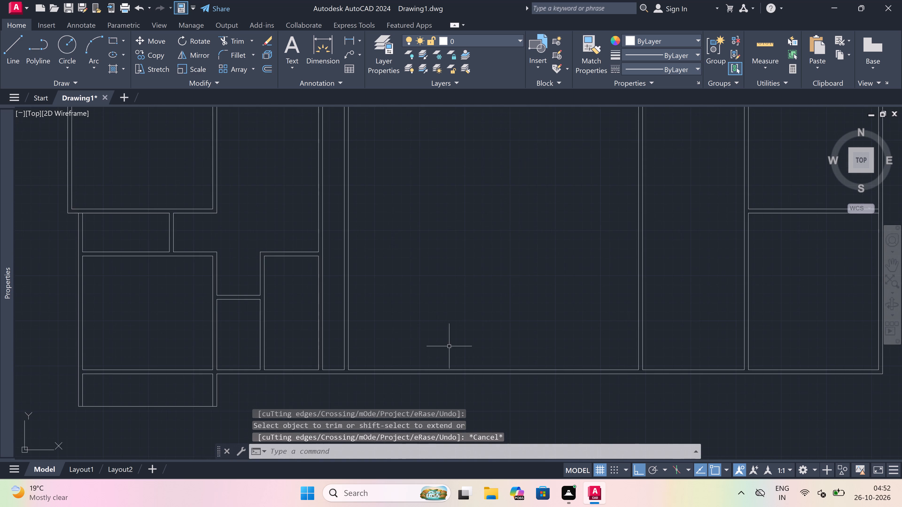
{"action": "scroll", "coordinate": [449, 346], "scroll_direction": "down", "scroll_amount": 2}
{"action": "scroll", "coordinate": [471, 341], "scroll_direction": "up", "scroll_amount": 1}
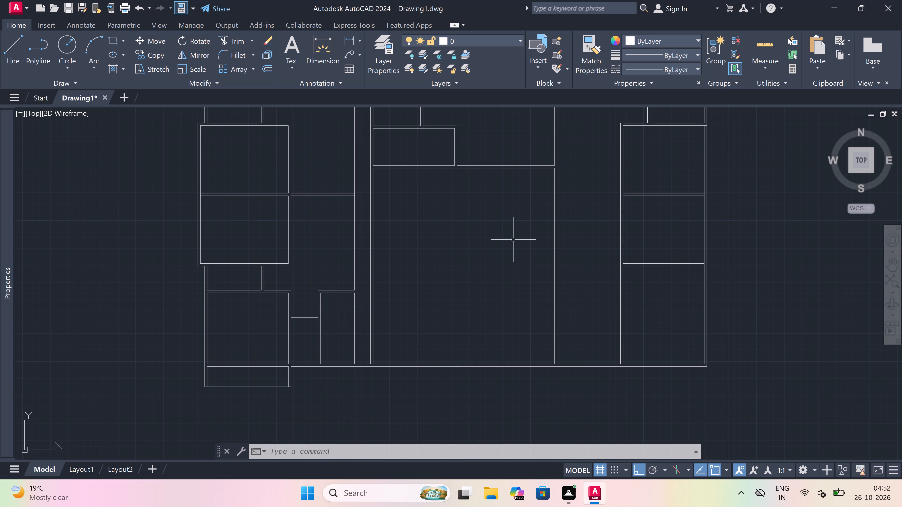
{"action": "scroll", "coordinate": [514, 216], "scroll_direction": "down", "scroll_amount": 2}
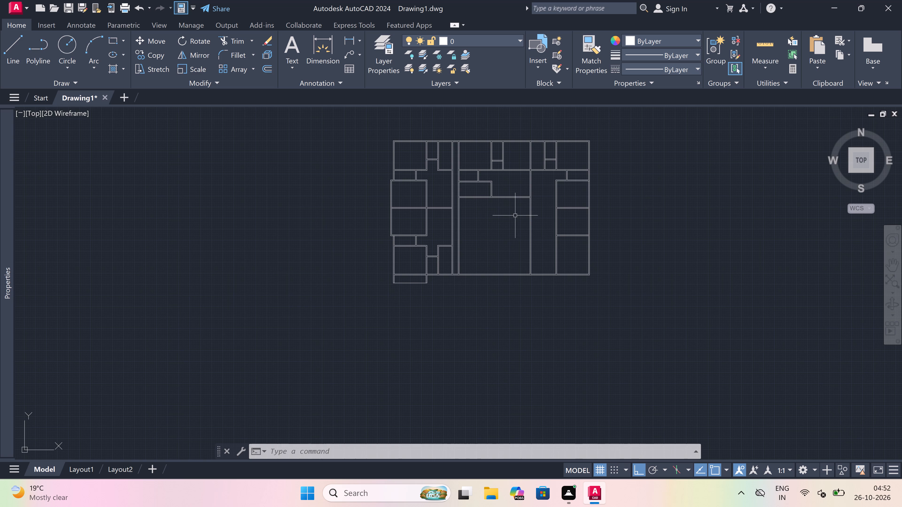
{"action": "scroll", "coordinate": [564, 216], "scroll_direction": "up", "scroll_amount": 2}
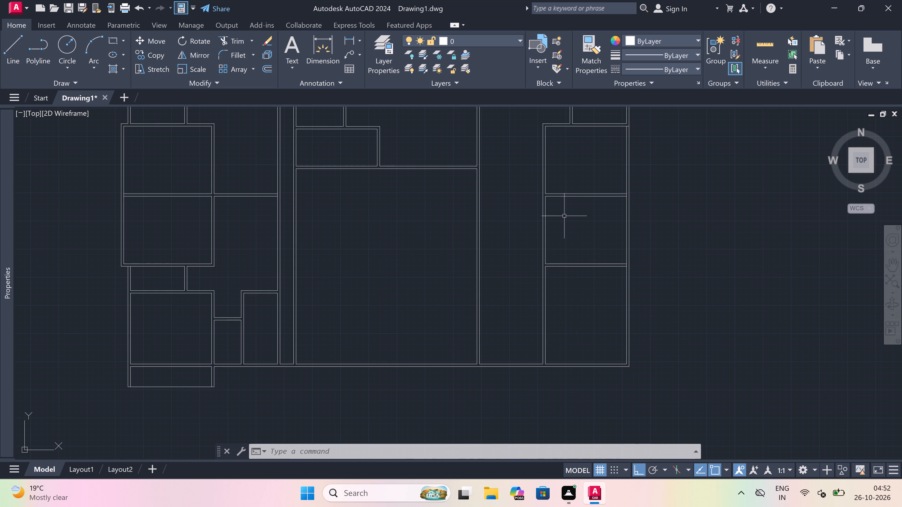
{"action": "type", "text": "ex"}
{"action": "key", "text": "space"}
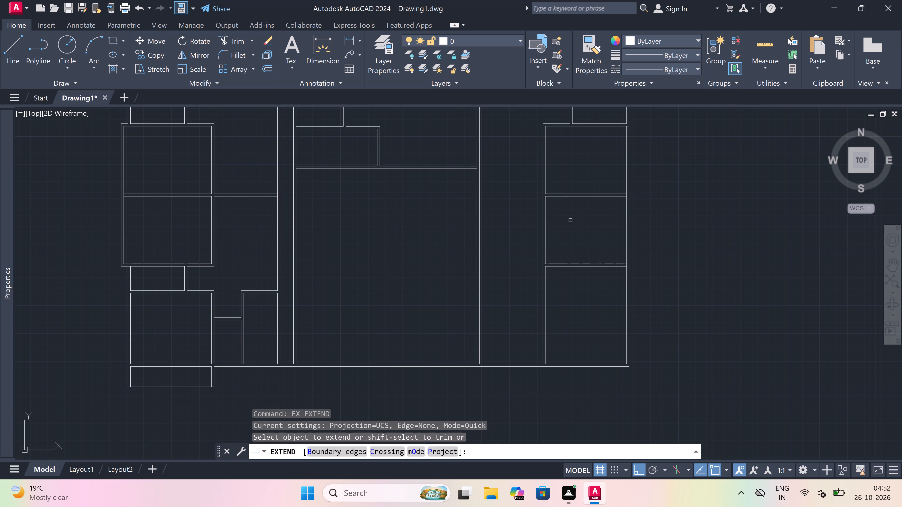
{"action": "left_click", "coordinate": [564, 169]}
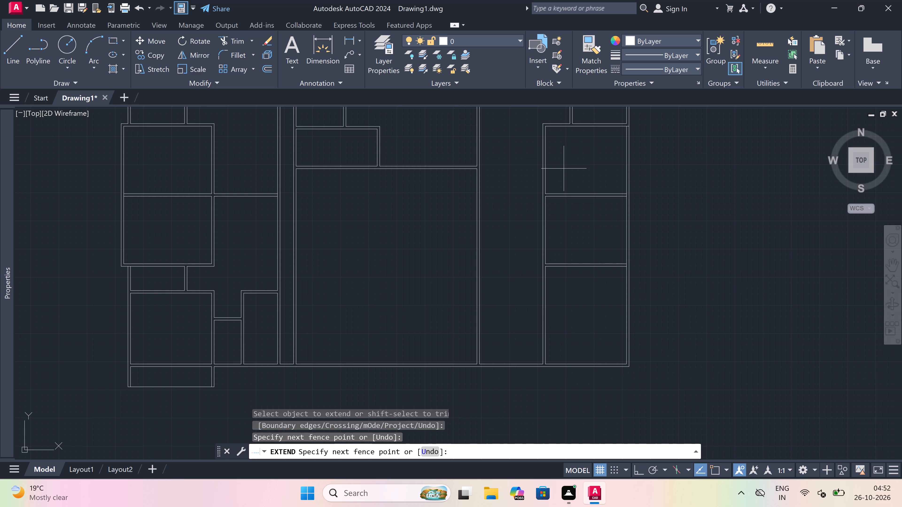
{"action": "left_click_drag", "start_coordinate": [559, 249], "coordinate": [559, 241]}
{"action": "left_click", "coordinate": [559, 168]}
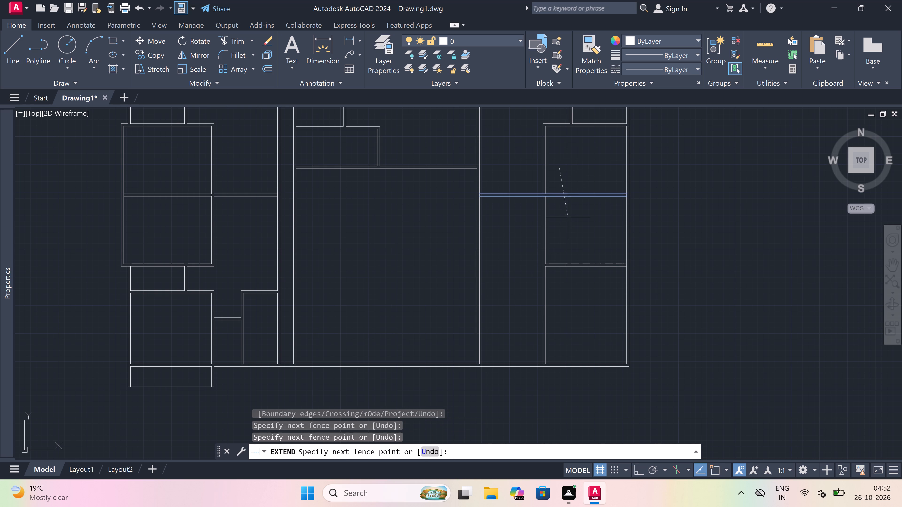
{"action": "left_click", "coordinate": [569, 237]}
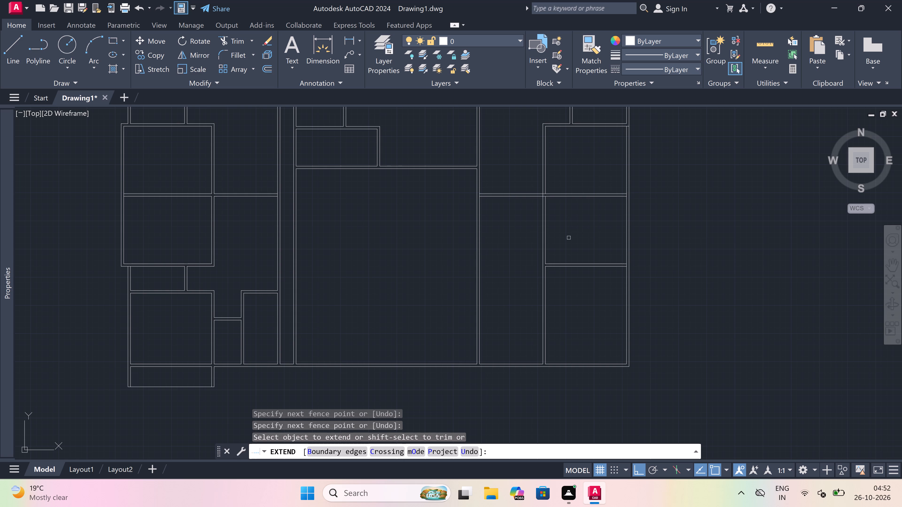
{"action": "key", "text": "Escape"}
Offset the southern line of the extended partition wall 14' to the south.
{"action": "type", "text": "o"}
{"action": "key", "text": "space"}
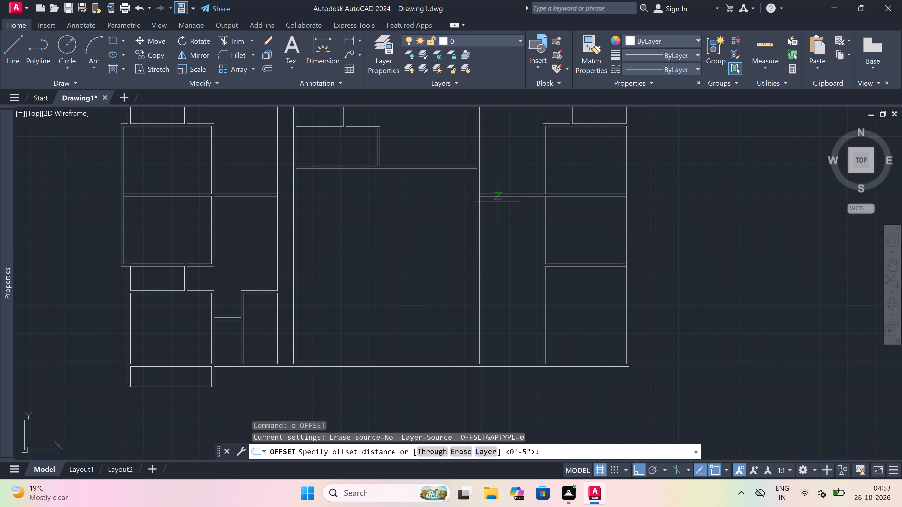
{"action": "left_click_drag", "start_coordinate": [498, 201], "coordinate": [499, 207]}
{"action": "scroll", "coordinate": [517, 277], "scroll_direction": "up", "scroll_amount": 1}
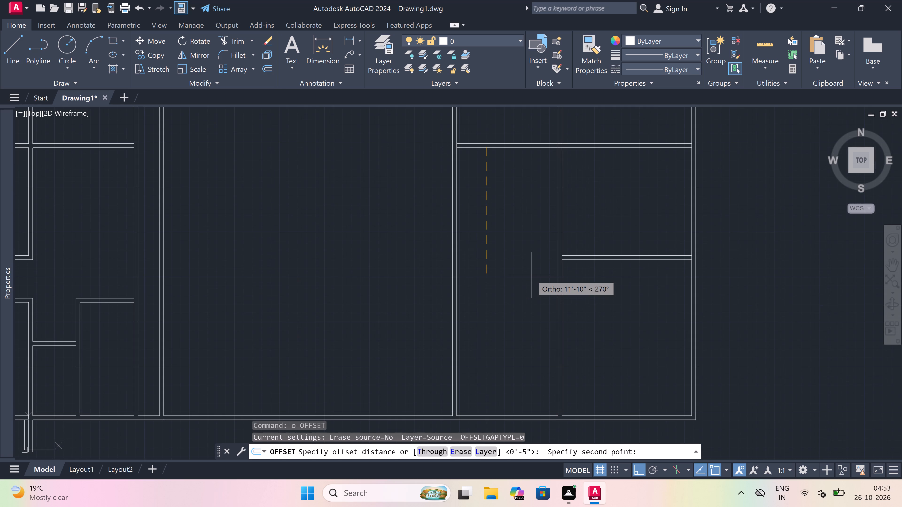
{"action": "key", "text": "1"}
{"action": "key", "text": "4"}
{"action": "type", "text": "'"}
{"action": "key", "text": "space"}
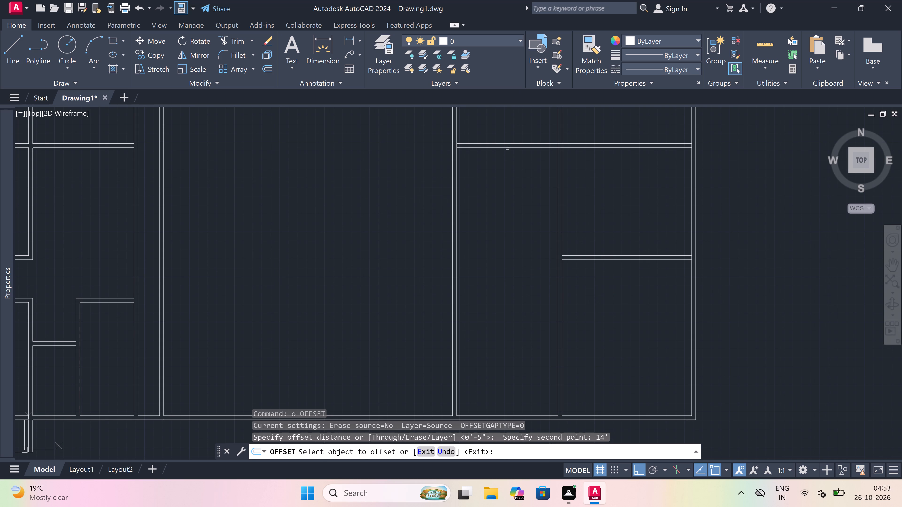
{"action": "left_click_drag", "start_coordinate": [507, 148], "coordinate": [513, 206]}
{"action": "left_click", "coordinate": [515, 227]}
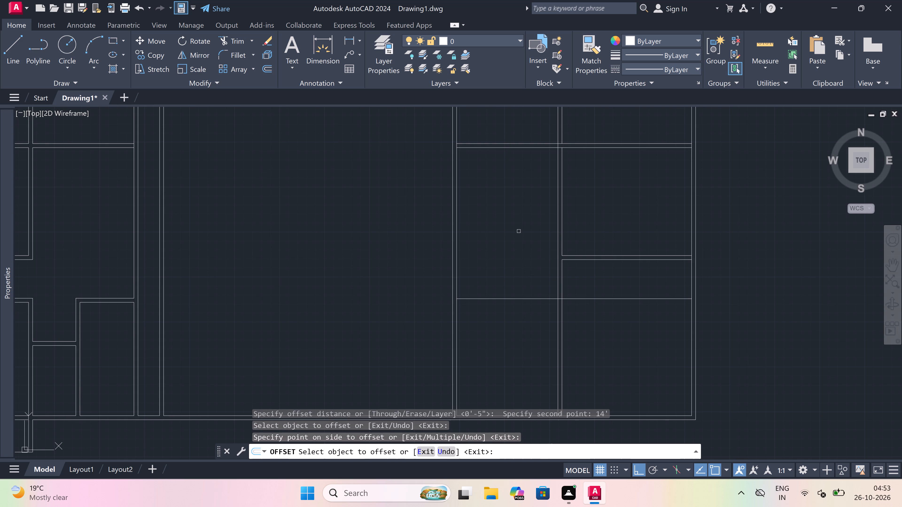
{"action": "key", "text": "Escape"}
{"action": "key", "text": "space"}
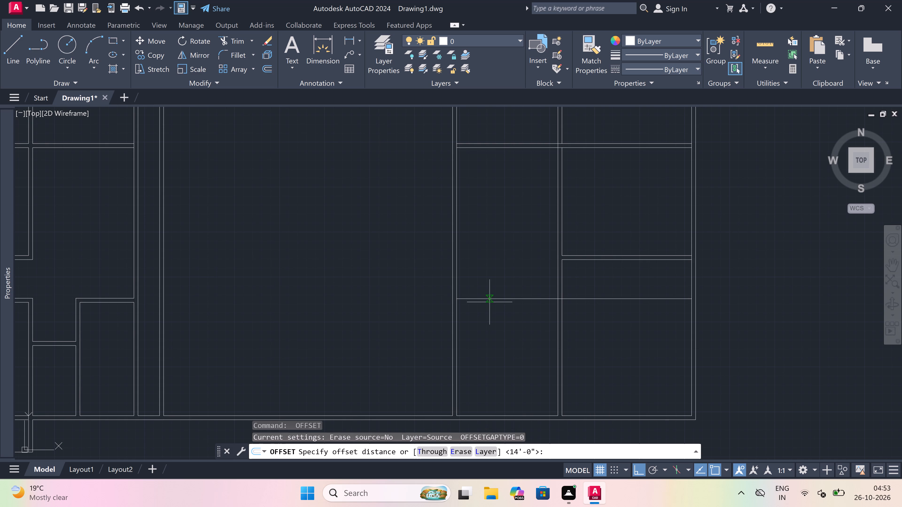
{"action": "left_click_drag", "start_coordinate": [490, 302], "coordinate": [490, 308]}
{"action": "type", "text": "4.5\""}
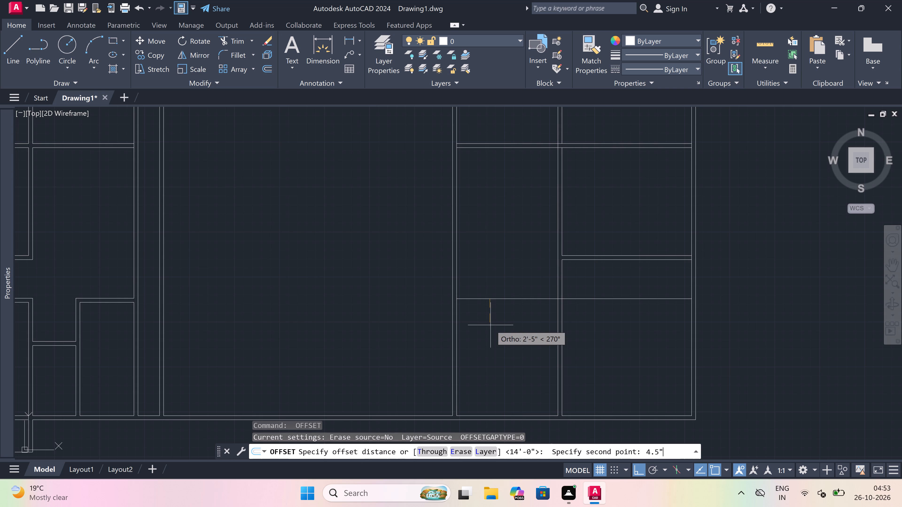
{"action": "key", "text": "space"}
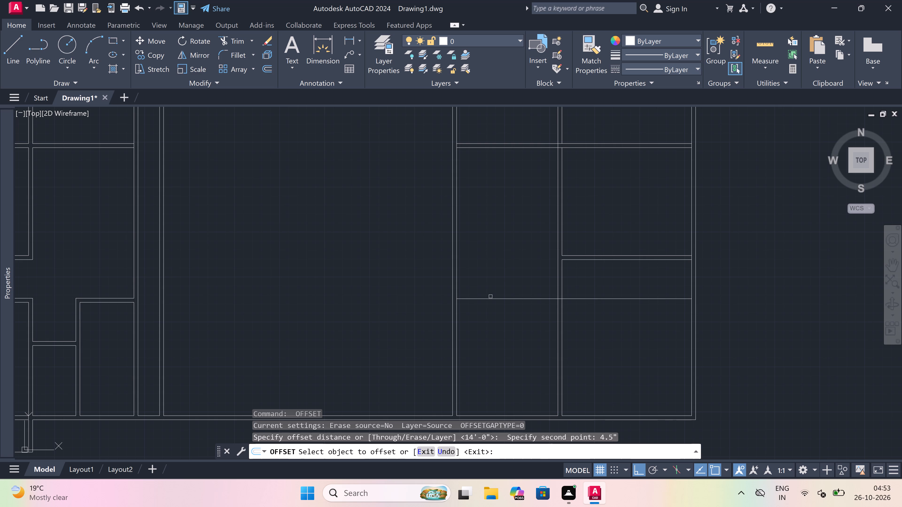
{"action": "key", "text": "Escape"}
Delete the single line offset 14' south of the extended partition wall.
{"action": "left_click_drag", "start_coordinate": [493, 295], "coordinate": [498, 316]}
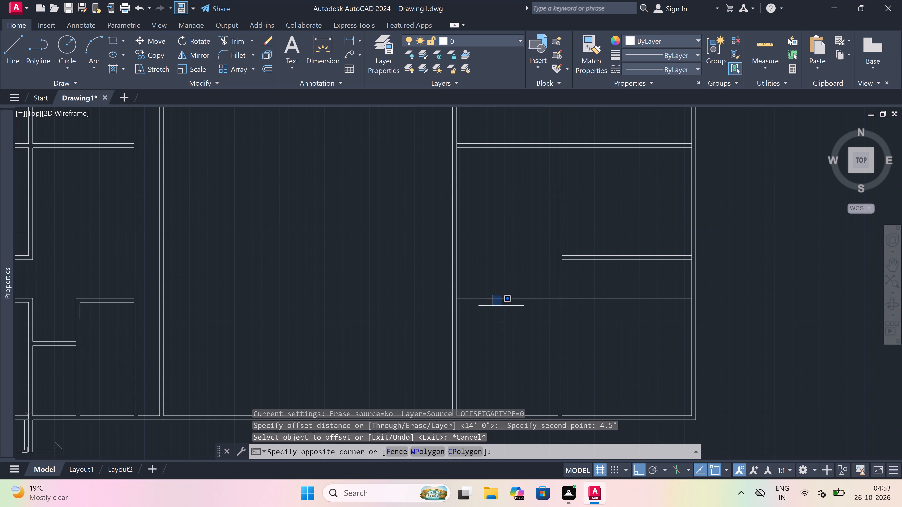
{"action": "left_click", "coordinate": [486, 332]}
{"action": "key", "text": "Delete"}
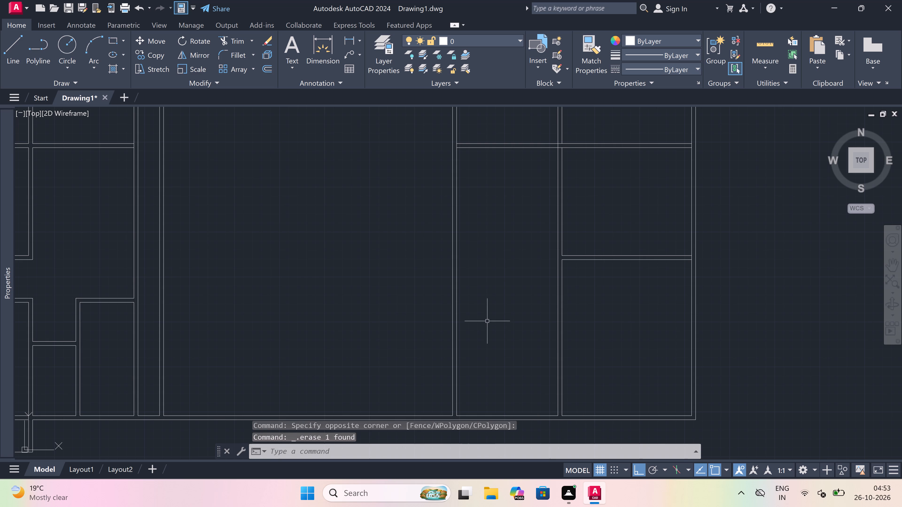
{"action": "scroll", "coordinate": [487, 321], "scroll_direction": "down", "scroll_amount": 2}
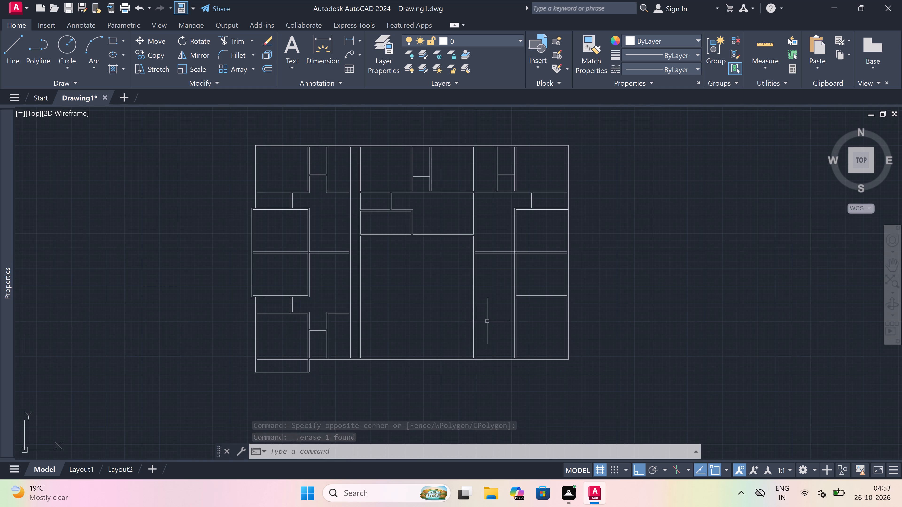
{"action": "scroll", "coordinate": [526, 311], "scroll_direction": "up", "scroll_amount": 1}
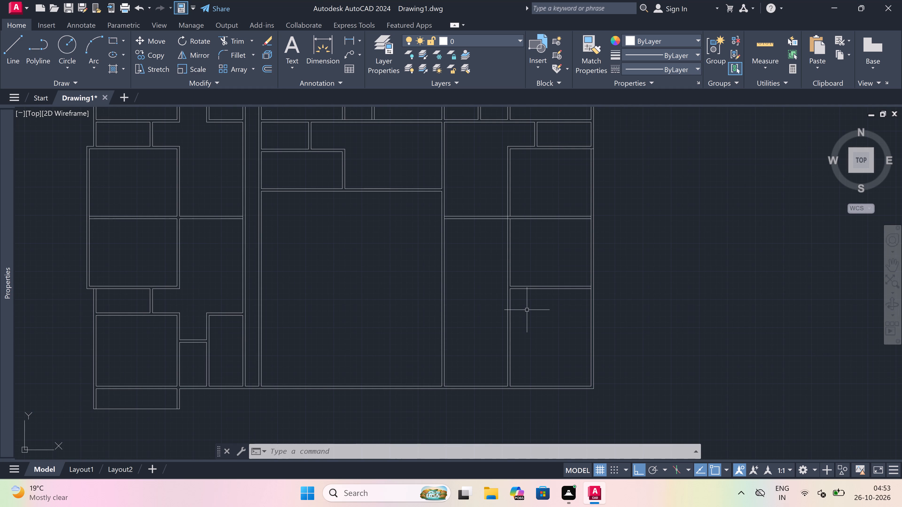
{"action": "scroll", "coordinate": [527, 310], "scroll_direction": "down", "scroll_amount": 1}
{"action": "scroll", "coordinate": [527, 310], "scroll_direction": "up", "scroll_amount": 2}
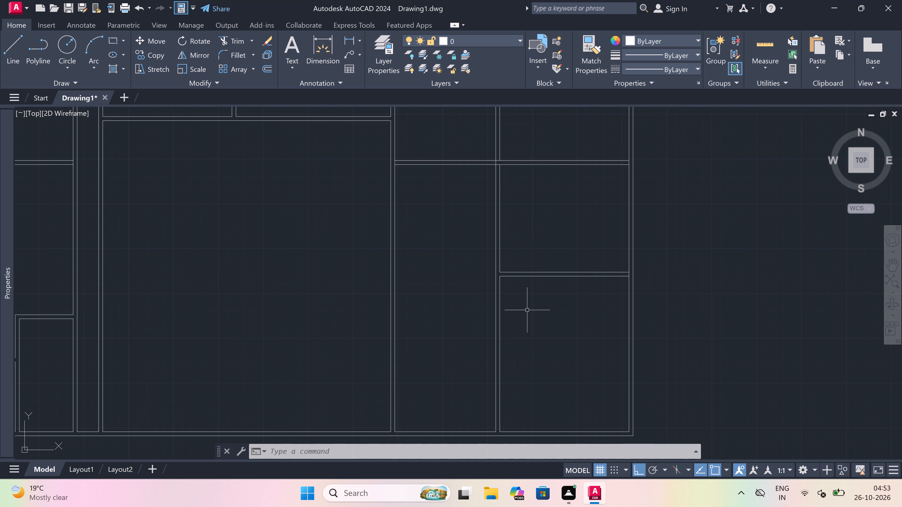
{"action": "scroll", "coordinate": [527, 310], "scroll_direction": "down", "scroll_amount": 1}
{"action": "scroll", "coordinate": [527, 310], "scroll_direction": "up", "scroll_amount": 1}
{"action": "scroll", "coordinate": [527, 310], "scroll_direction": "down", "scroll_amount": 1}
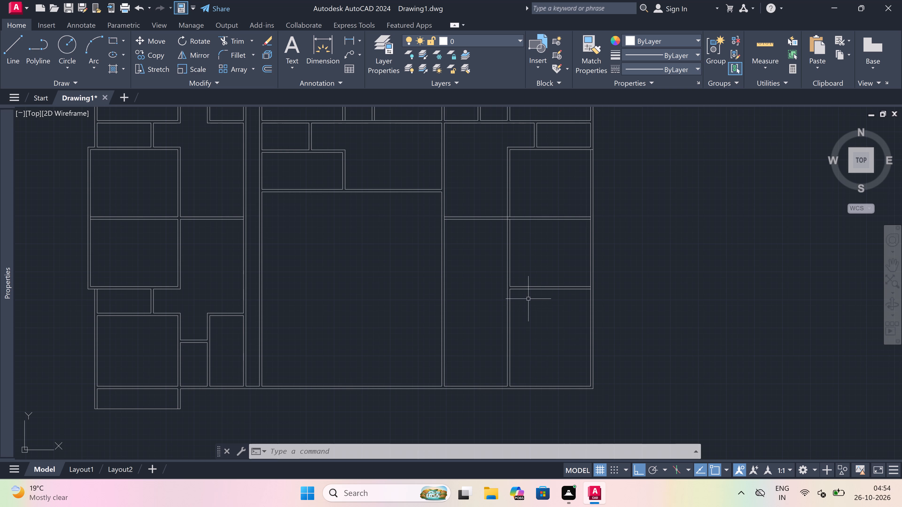
Offset the southern line of the eastern rooms' lower partition wall 3'7" to the south.
{"action": "scroll", "coordinate": [539, 293], "scroll_direction": "up", "scroll_amount": 2}
{"action": "key", "text": "o"}
{"action": "key", "text": "space"}
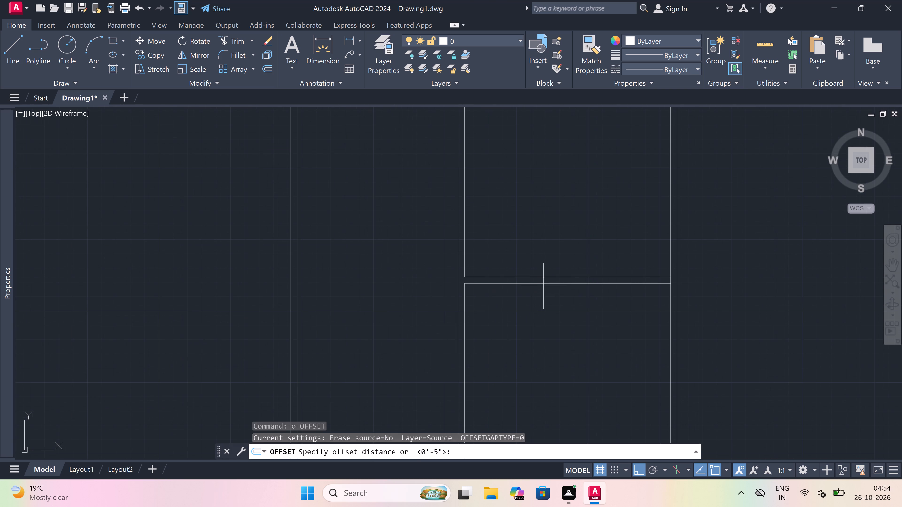
{"action": "left_click", "coordinate": [544, 285]}
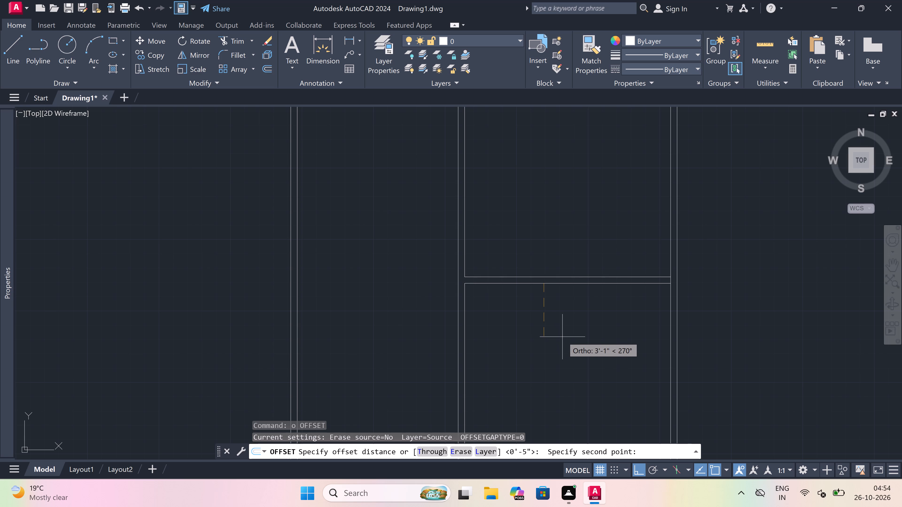
{"action": "type", "text": "3'7\""}
{"action": "key", "text": "space"}
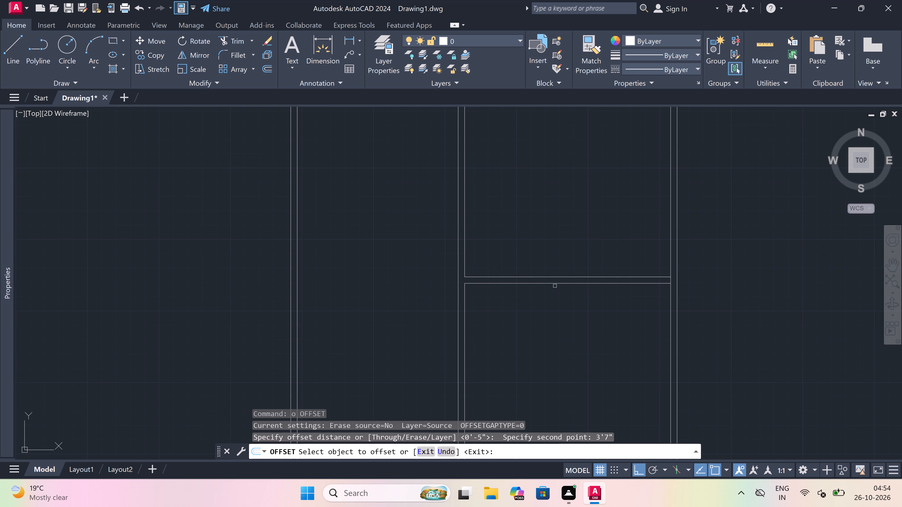
{"action": "left_click_drag", "start_coordinate": [555, 284], "coordinate": [555, 313]}
{"action": "left_click", "coordinate": [555, 350]}
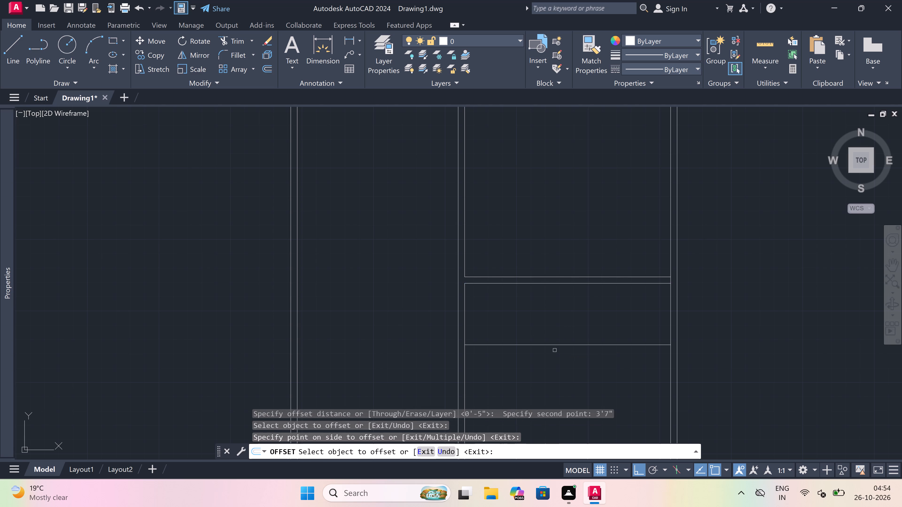
{"action": "scroll", "coordinate": [555, 350], "scroll_direction": "down", "scroll_amount": 3}
{"action": "key", "text": "Escape"}
Offset the new horizontal line in the southeastern room 4.5" south to form a second partition wall.
{"action": "key", "text": "space"}
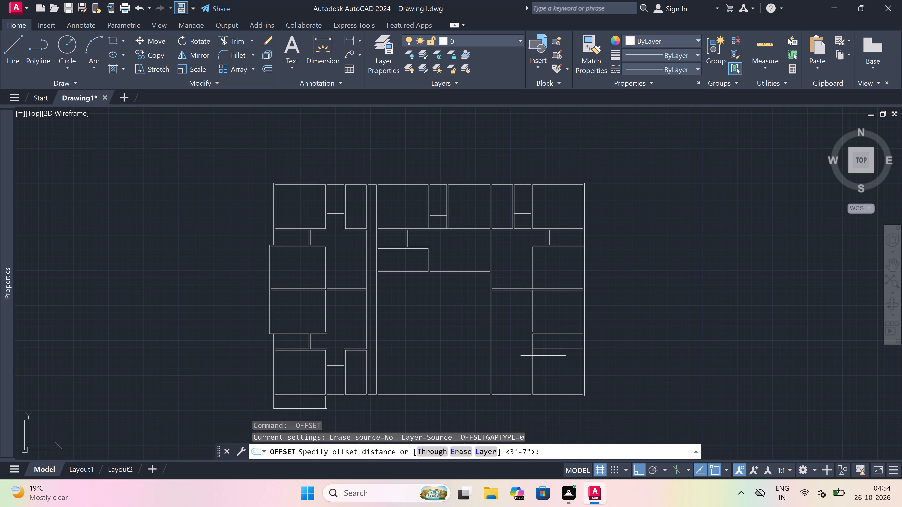
{"action": "scroll", "coordinate": [542, 350], "scroll_direction": "up", "scroll_amount": 1}
{"action": "left_click", "coordinate": [542, 350]}
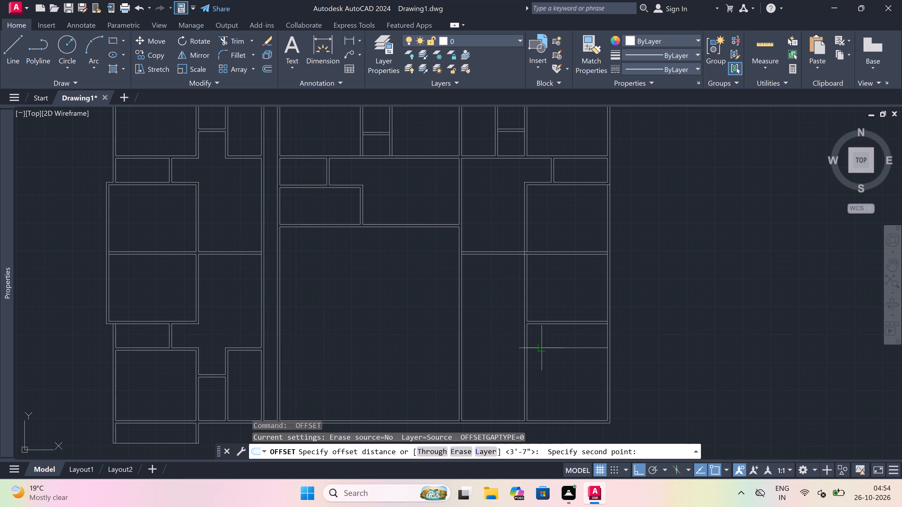
{"action": "scroll", "coordinate": [542, 367], "scroll_direction": "up", "scroll_amount": 4}
{"action": "type", "text": "4.5"}
{"action": "type", "text": "\""}
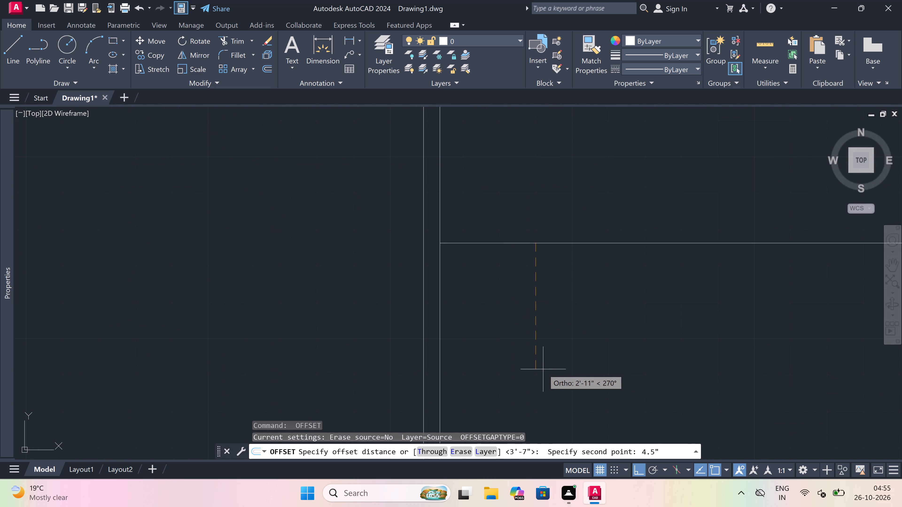
{"action": "key", "text": "space"}
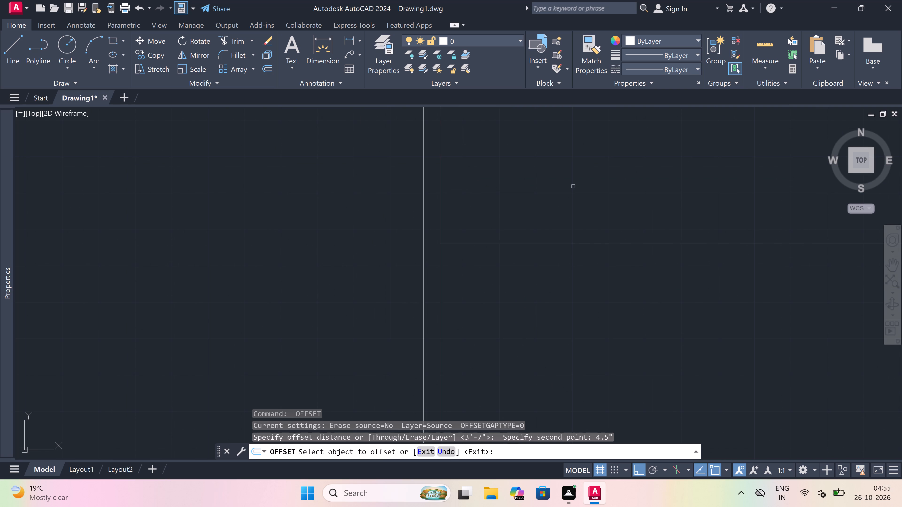
{"action": "scroll", "coordinate": [553, 225], "scroll_direction": "down", "scroll_amount": 2}
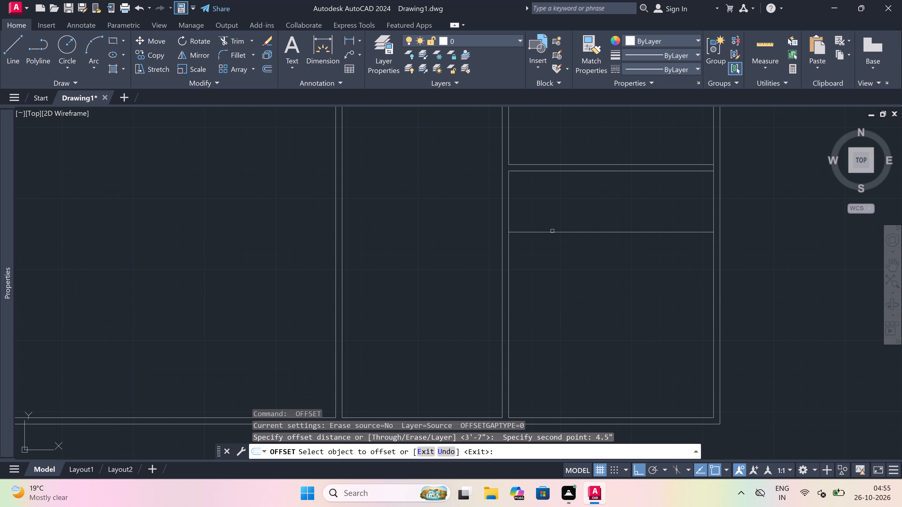
{"action": "left_click_drag", "start_coordinate": [552, 232], "coordinate": [552, 249]}
{"action": "left_click", "coordinate": [552, 274]}
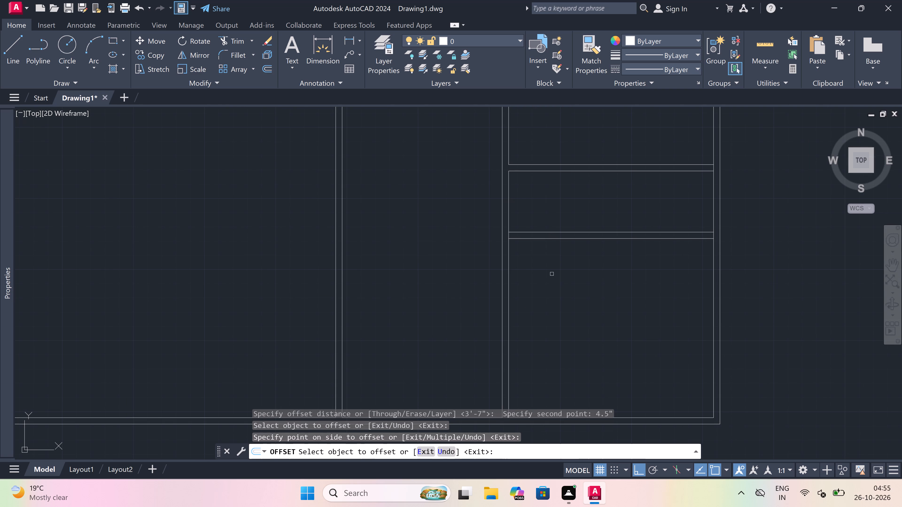
{"action": "key", "text": "Escape"}
Trim the east wall's inner line where the two partition walls of the southeastern rooms meet it.
{"action": "scroll", "coordinate": [553, 270], "scroll_direction": "down", "scroll_amount": 2}
{"action": "scroll", "coordinate": [612, 239], "scroll_direction": "up", "scroll_amount": 1}
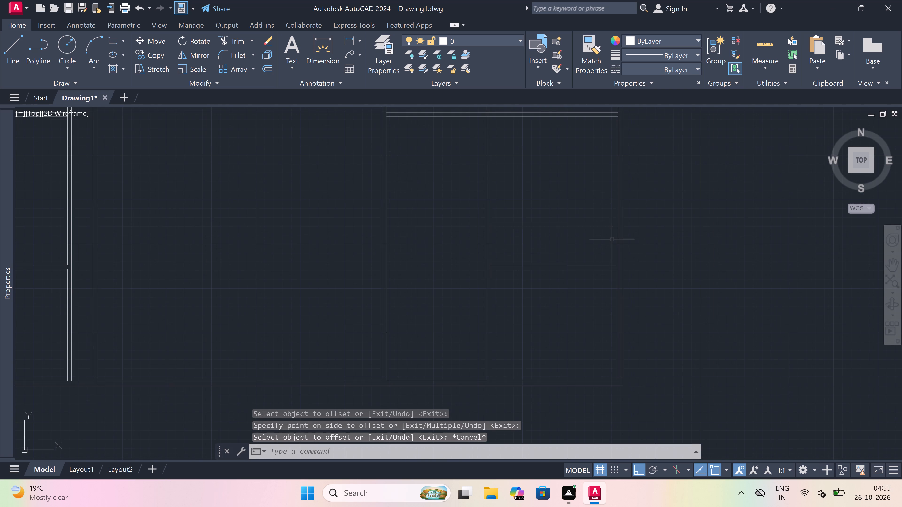
{"action": "type", "text": "tr"}
{"action": "key", "text": "space"}
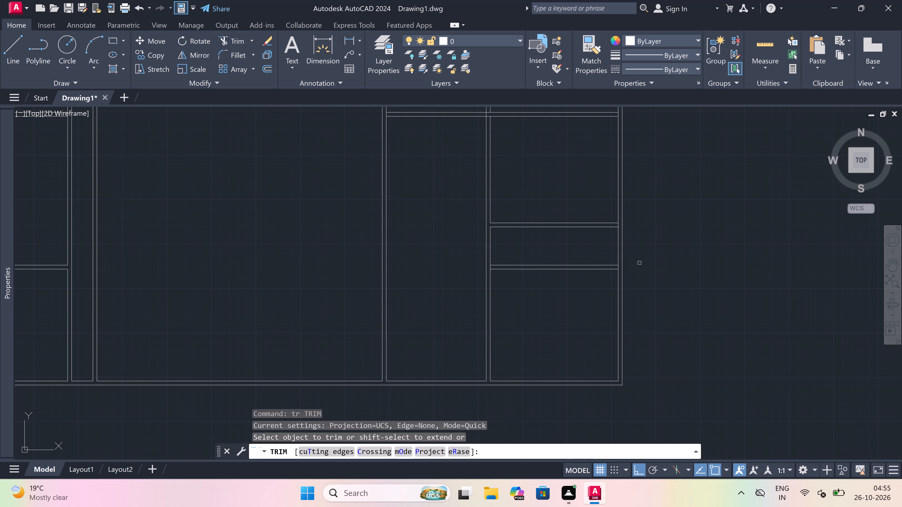
{"action": "scroll", "coordinate": [622, 262], "scroll_direction": "up", "scroll_amount": 2}
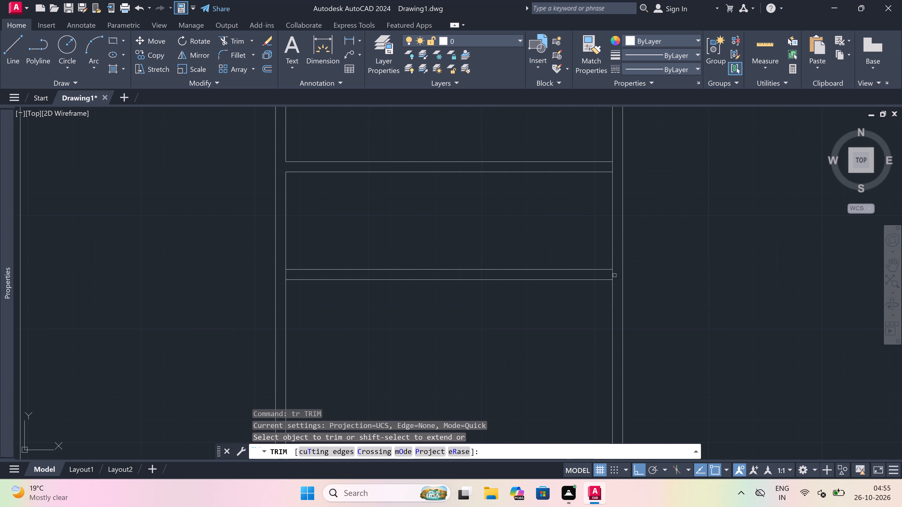
{"action": "left_click", "coordinate": [612, 271]}
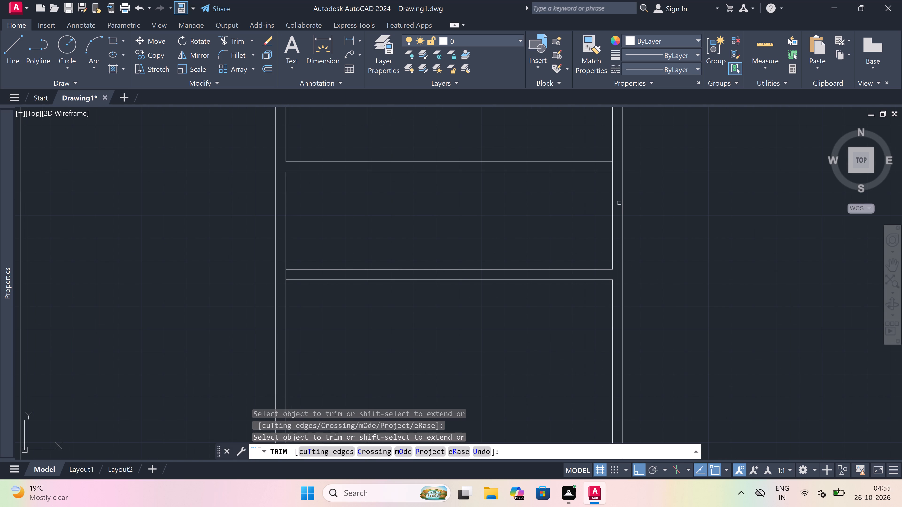
{"action": "left_click", "coordinate": [612, 165]}
{"action": "key", "text": "Escape"}
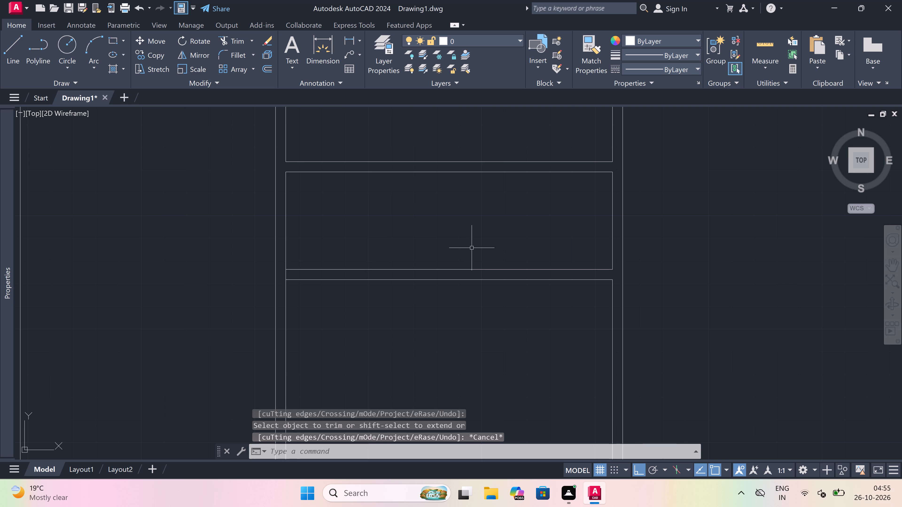
Offset the east wall's inner line between the two partition walls 8' to the west.
{"action": "key", "text": "o"}
{"action": "key", "text": "space"}
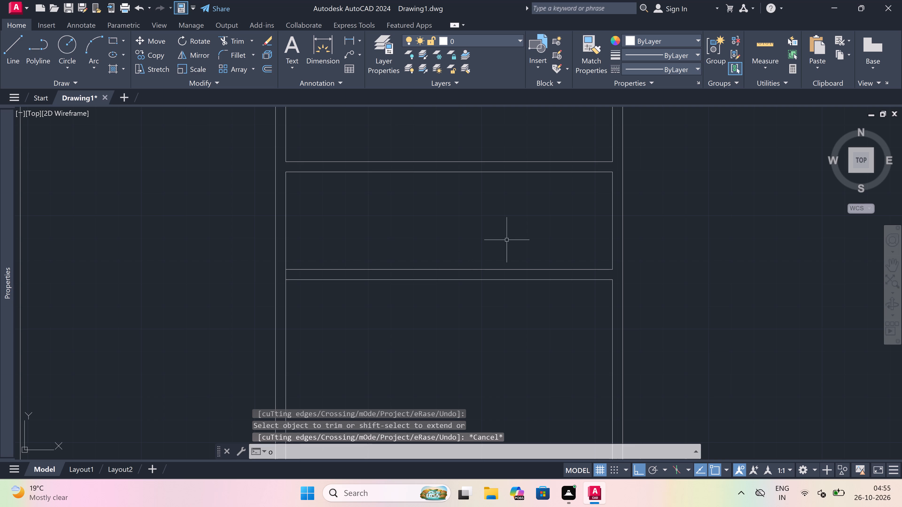
{"action": "left_click", "coordinate": [612, 222]}
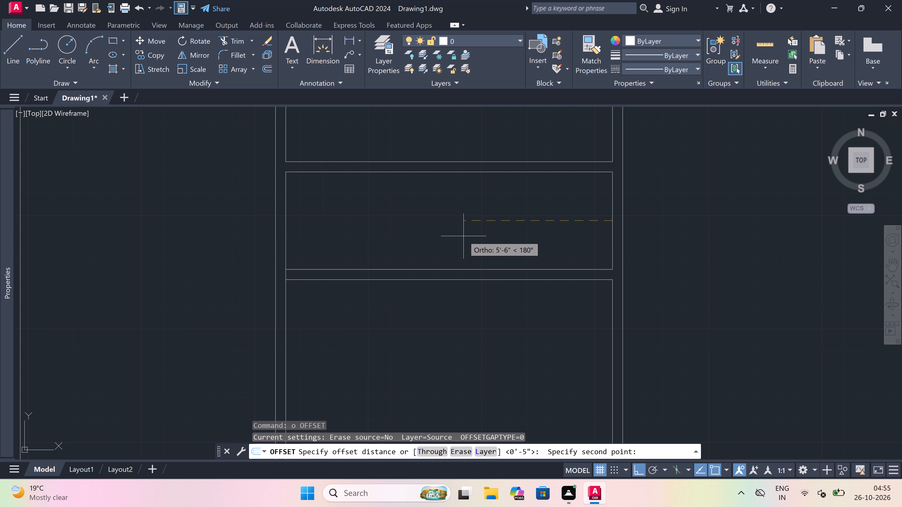
{"action": "type", "text": "8'"}
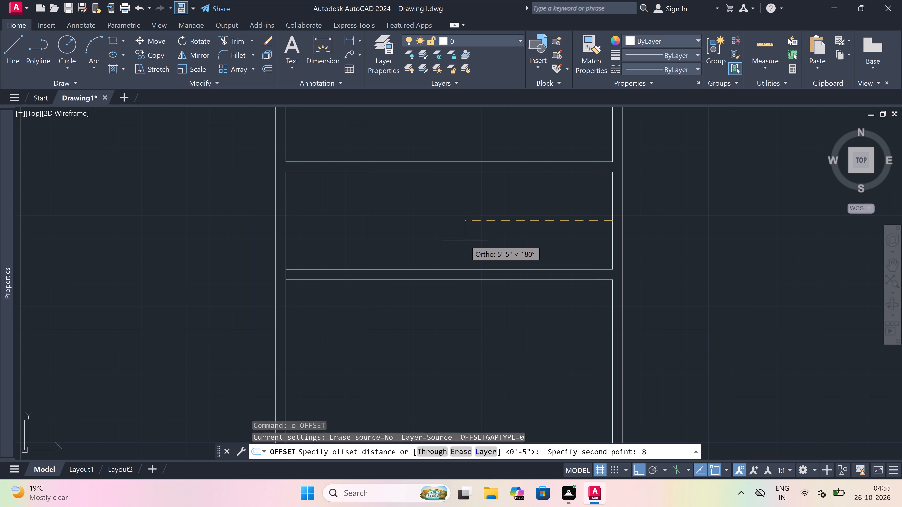
{"action": "key", "text": "space"}
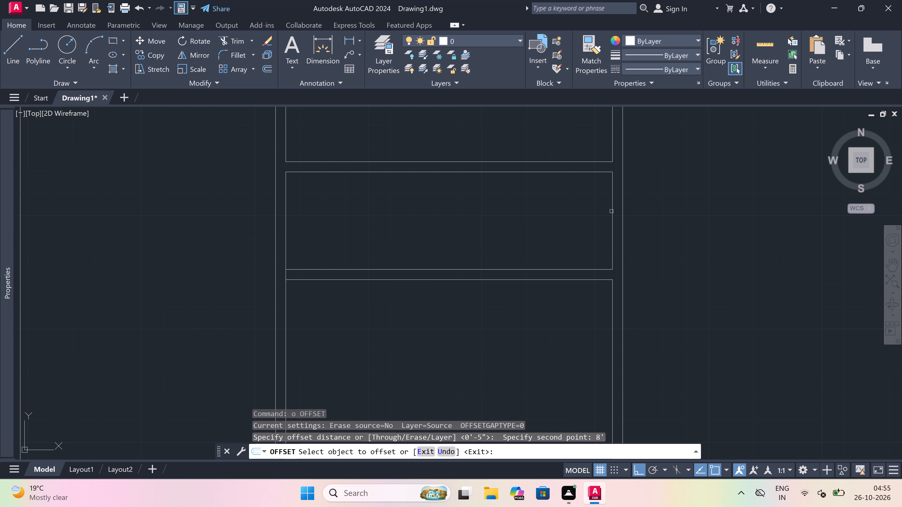
{"action": "left_click_drag", "start_coordinate": [612, 212], "coordinate": [562, 218]}
{"action": "left_click", "coordinate": [462, 232]}
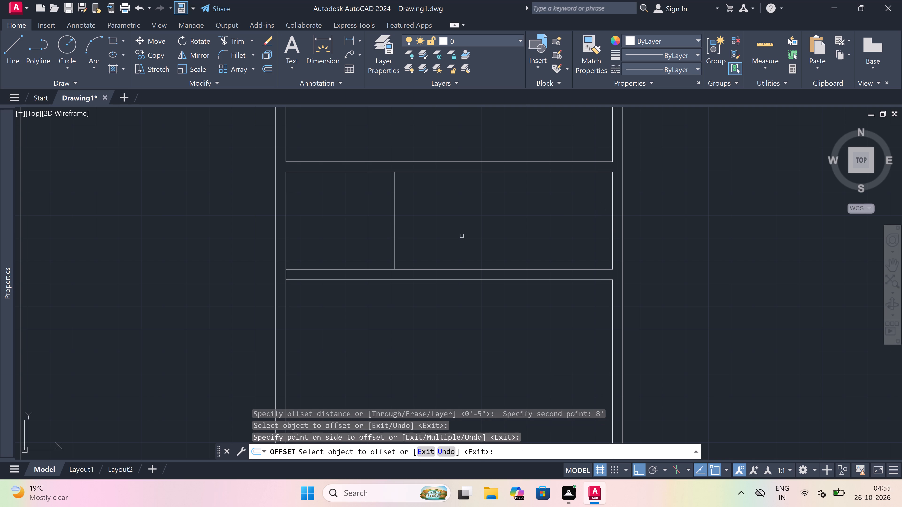
{"action": "key", "text": "Escape"}
Offset the new vertical line between the two partitions 4.5" west to give the dividing wall its thickness.
{"action": "key", "text": "space"}
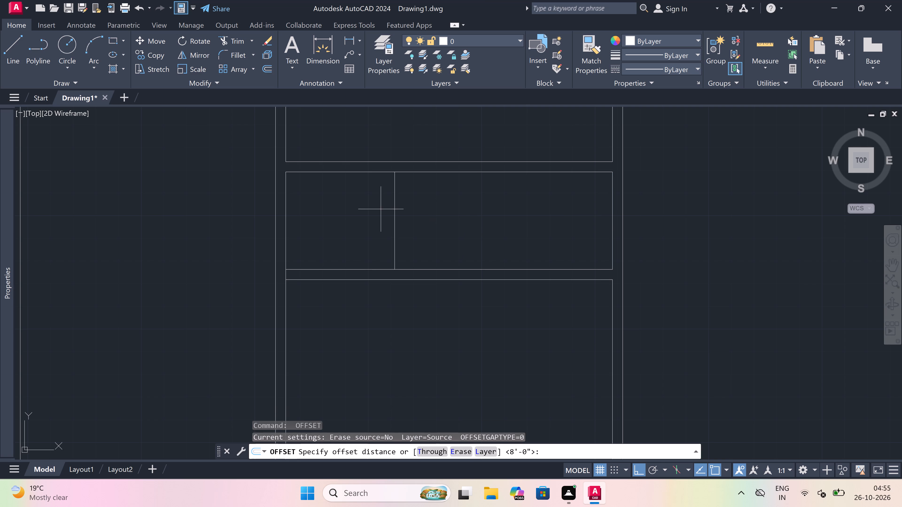
{"action": "left_click_drag", "start_coordinate": [390, 209], "coordinate": [381, 208]}
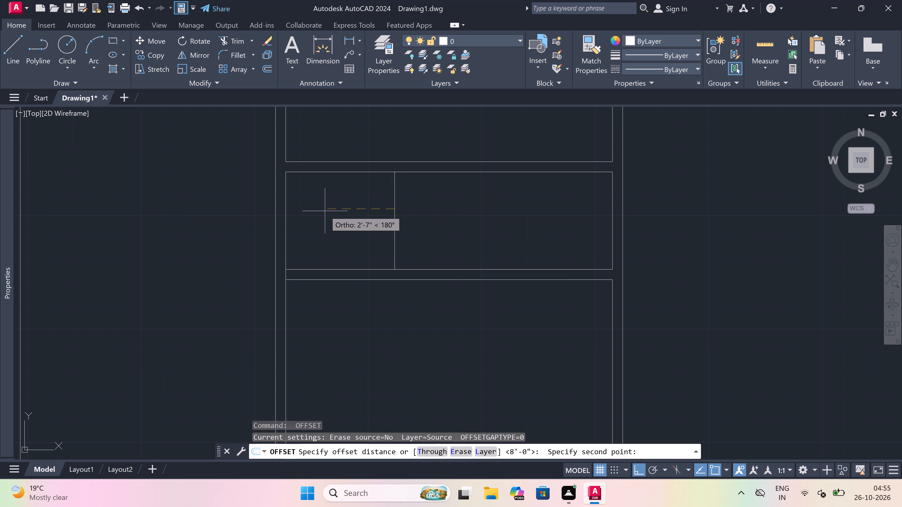
{"action": "type", "text": "4."}
{"action": "key", "text": "5"}
{"action": "type", "text": "\""}
{"action": "key", "text": "space"}
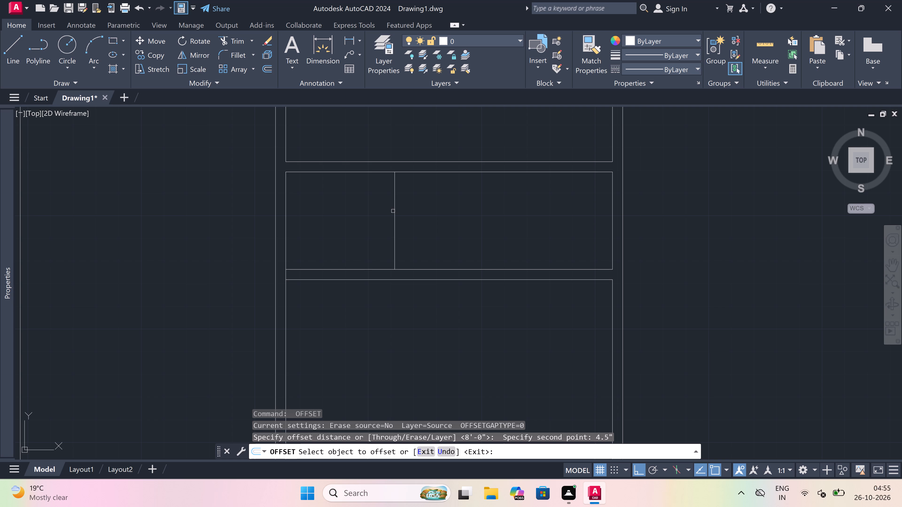
{"action": "left_click_drag", "start_coordinate": [395, 211], "coordinate": [390, 211]}
{"action": "left_click", "coordinate": [310, 210]}
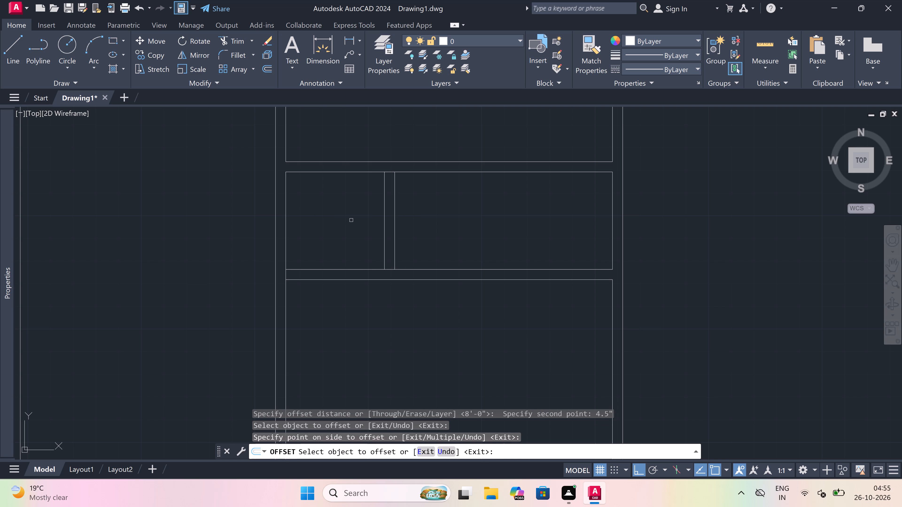
{"action": "key", "text": "Escape"}
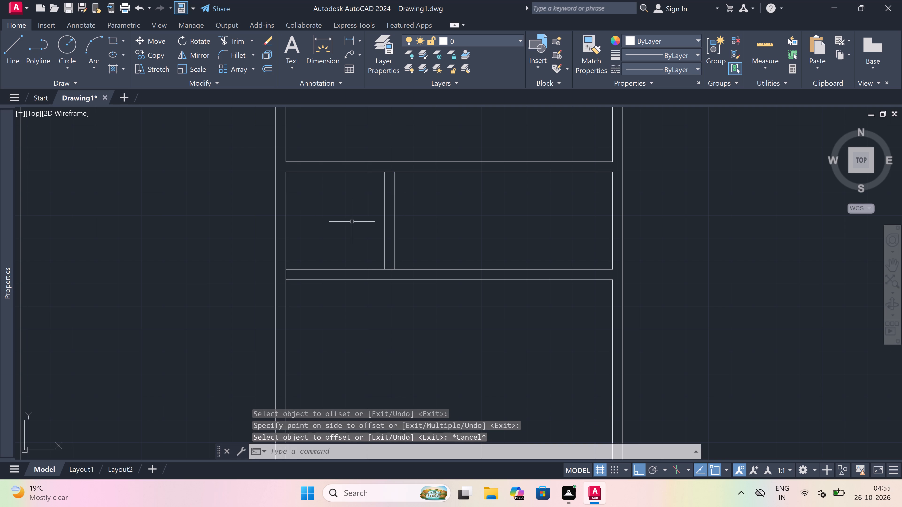
Extend the lines of both partition walls west to the outer line of the eastern rooms' west wall.
{"action": "type", "text": "ex"}
{"action": "key", "text": "space"}
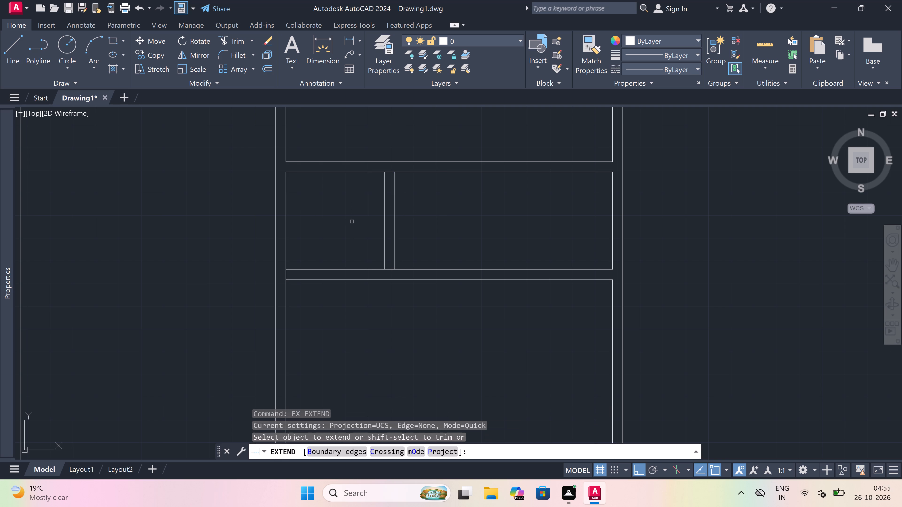
{"action": "left_click", "coordinate": [352, 221]}
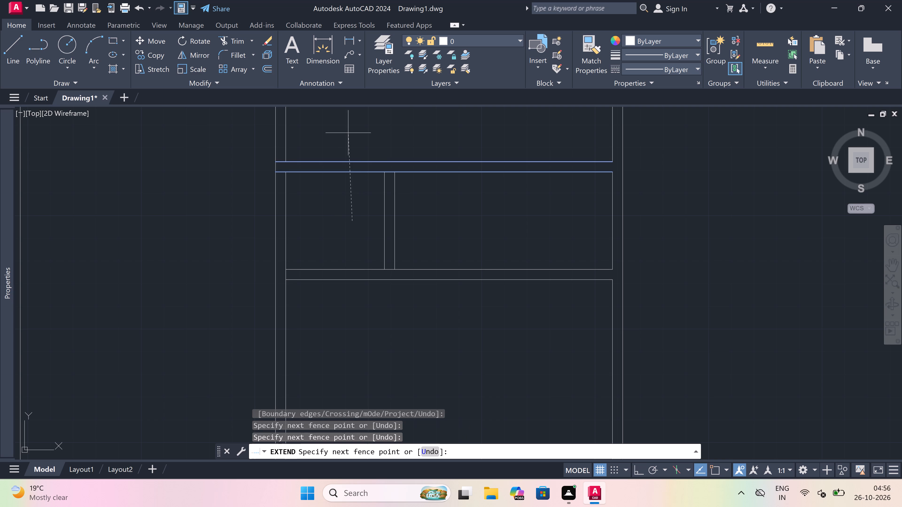
{"action": "left_click", "coordinate": [348, 133]}
{"action": "left_click_drag", "start_coordinate": [338, 217], "coordinate": [338, 233]}
{"action": "left_click", "coordinate": [338, 285]}
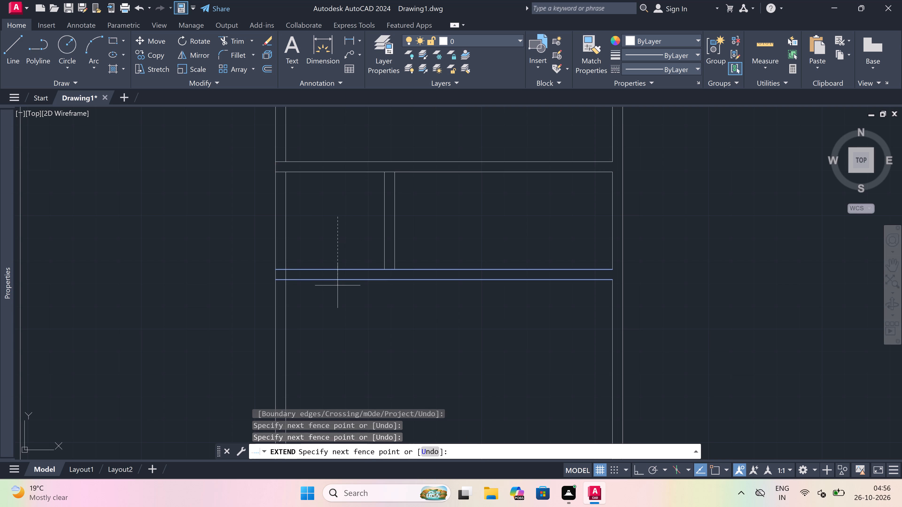
{"action": "key", "text": "Escape"}
Trim away the eastern rooms' west wall between the two partition walls and clean up its corner with the lower partition.
{"action": "type", "text": "tr"}
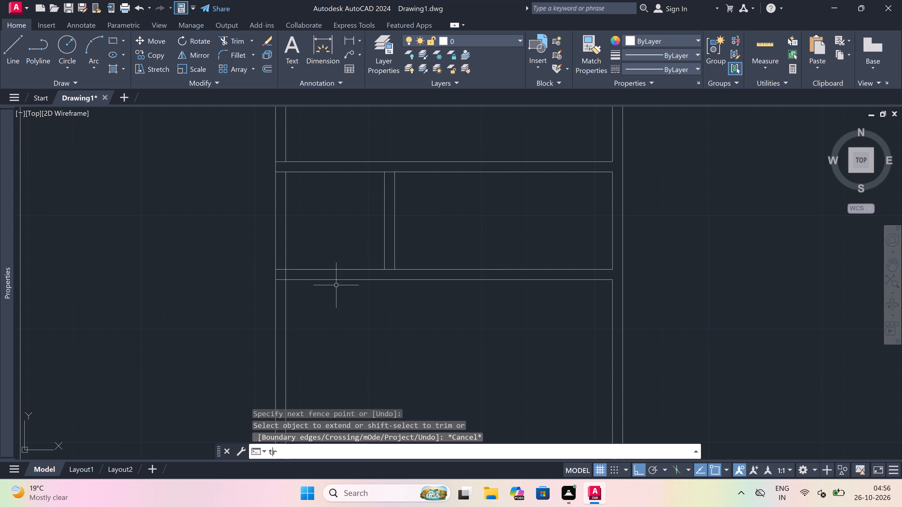
{"action": "key", "text": "space"}
{"action": "left_click_drag", "start_coordinate": [335, 232], "coordinate": [332, 232]}
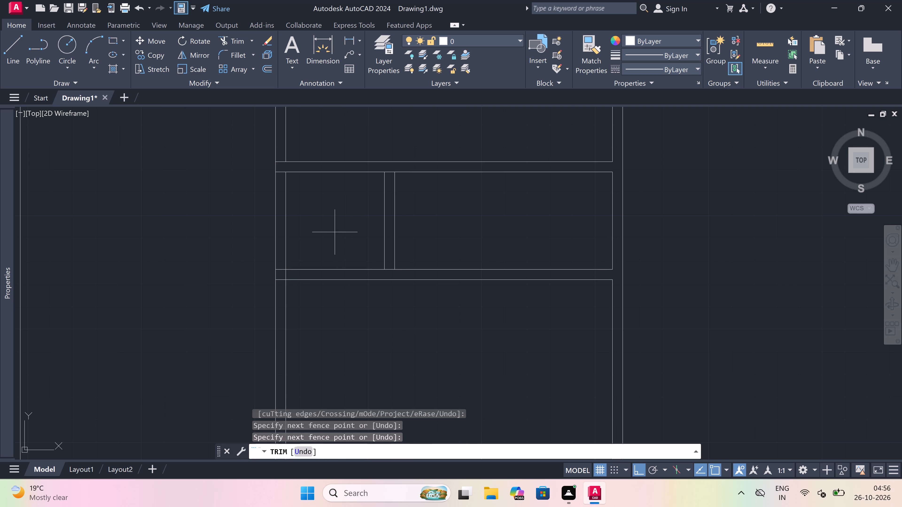
{"action": "left_click", "coordinate": [257, 224]}
{"action": "scroll", "coordinate": [284, 282], "scroll_direction": "up", "scroll_amount": 3}
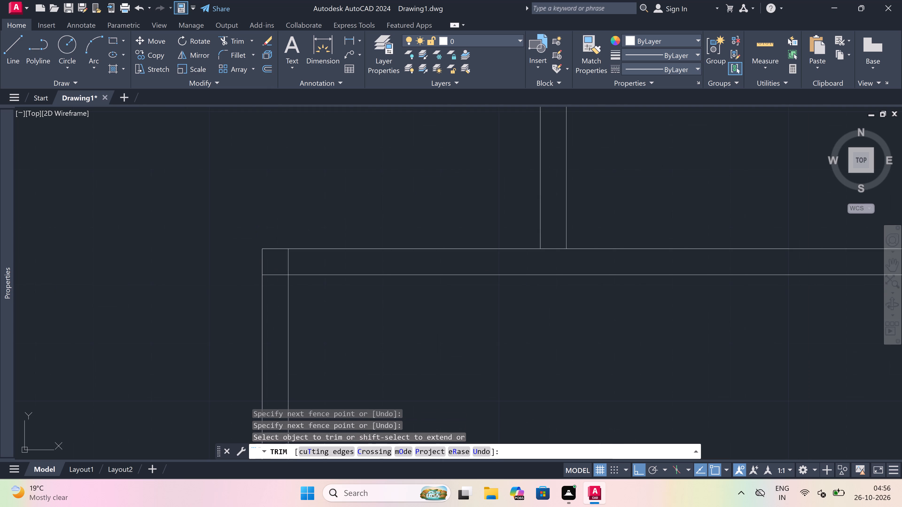
{"action": "left_click", "coordinate": [277, 271]}
{"action": "left_click", "coordinate": [289, 247]}
Trim the partition wall lines between the dividing wall's two faces to open both of its junctions.
{"action": "left_click", "coordinate": [299, 250]}
{"action": "scroll", "coordinate": [300, 250], "scroll_direction": "down", "scroll_amount": 1}
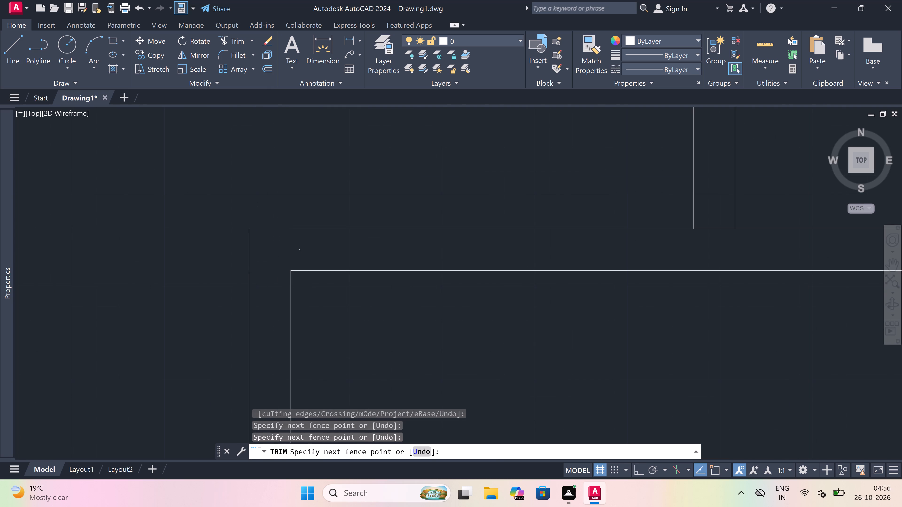
{"action": "scroll", "coordinate": [300, 250], "scroll_direction": "down", "scroll_amount": 1}
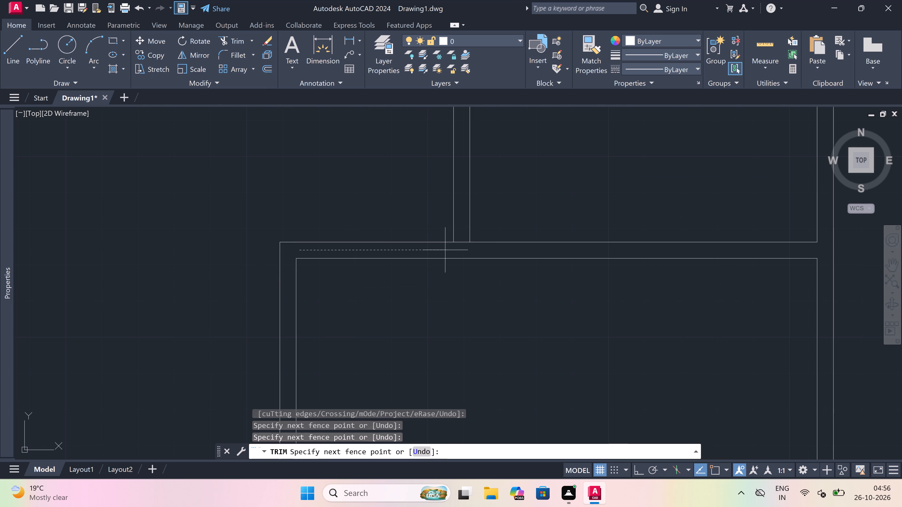
{"action": "left_click", "coordinate": [464, 249]}
{"action": "left_click", "coordinate": [464, 249]}
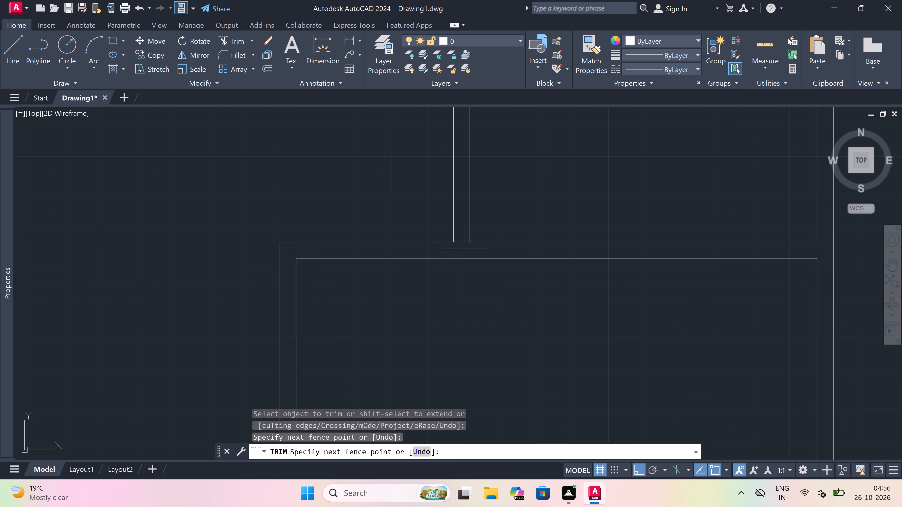
{"action": "scroll", "coordinate": [465, 230], "scroll_direction": "down", "scroll_amount": 5}
{"action": "scroll", "coordinate": [465, 207], "scroll_direction": "up", "scroll_amount": 5}
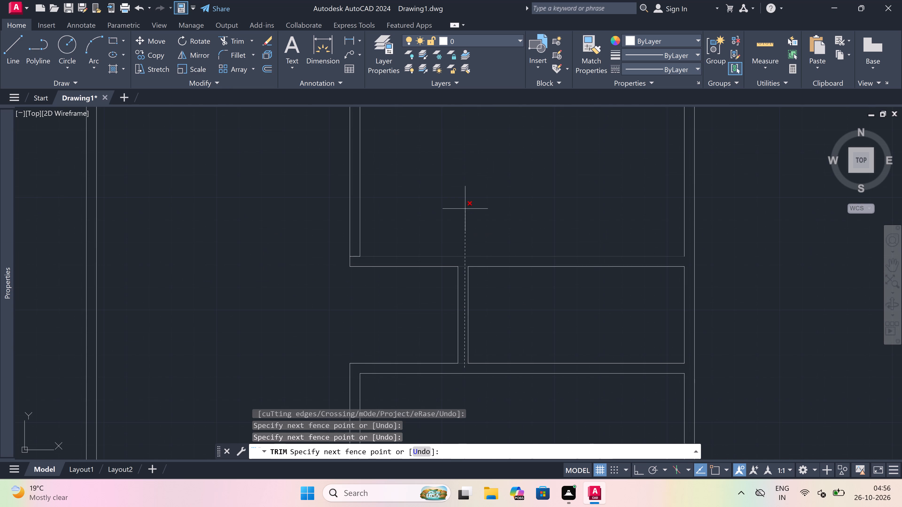
{"action": "scroll", "coordinate": [461, 258], "scroll_direction": "up", "scroll_amount": 3}
{"action": "left_click", "coordinate": [462, 257]}
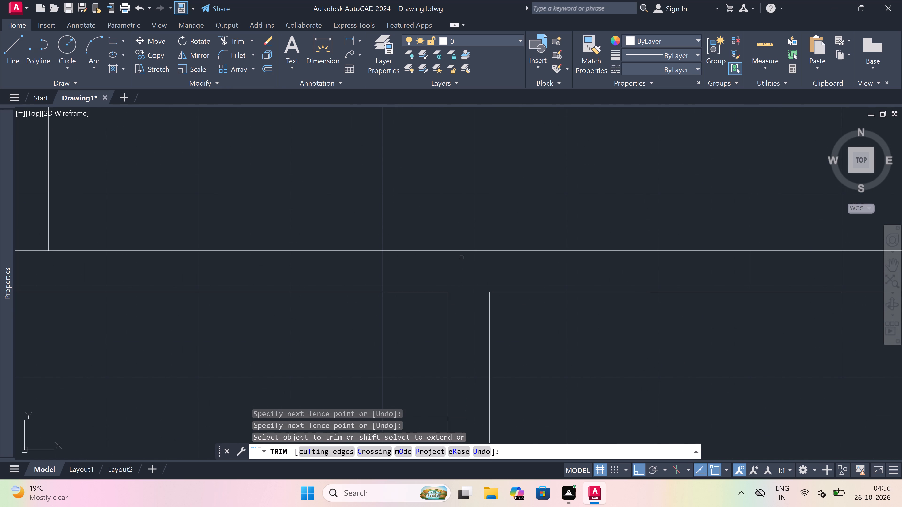
Trim the leftover line at the corner where the upper partition meets the eastern rooms' west wall.
{"action": "scroll", "coordinate": [300, 228], "scroll_direction": "down", "scroll_amount": 5}
{"action": "scroll", "coordinate": [247, 231], "scroll_direction": "up", "scroll_amount": 3}
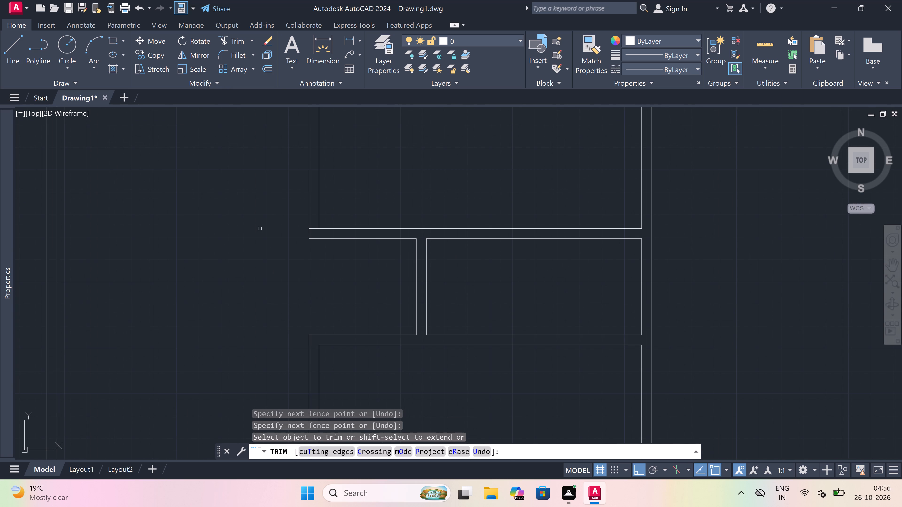
{"action": "scroll", "coordinate": [348, 233], "scroll_direction": "up", "scroll_amount": 1}
{"action": "scroll", "coordinate": [295, 227], "scroll_direction": "up", "scroll_amount": 2}
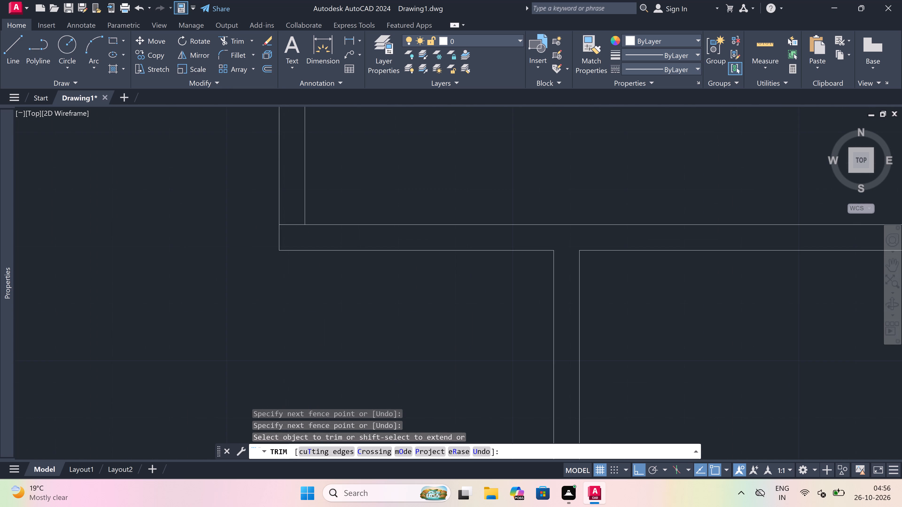
{"action": "left_click", "coordinate": [296, 225]}
{"action": "left_click", "coordinate": [296, 221]}
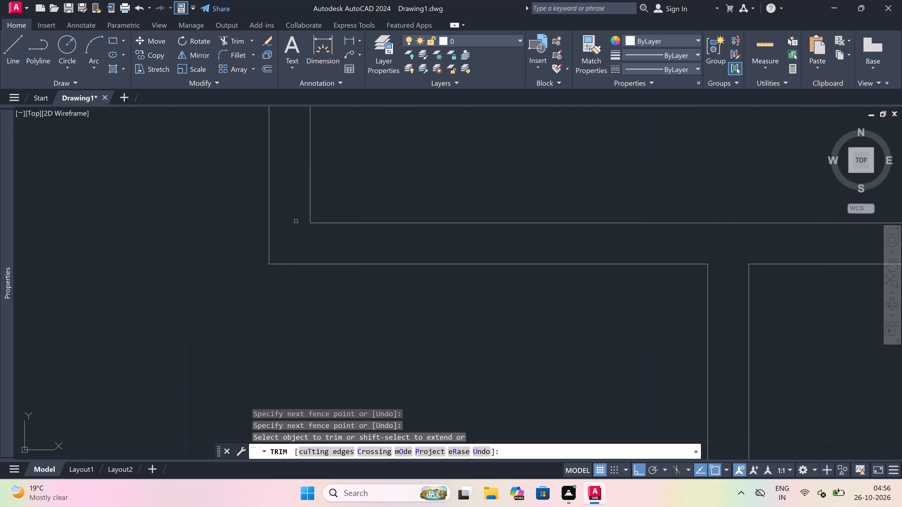
Trim the overlapping lines at the crossing of the eastern rooms' west wall and the horizontal wall north of the partitions.
{"action": "scroll", "coordinate": [296, 221], "scroll_direction": "down", "scroll_amount": 8}
{"action": "scroll", "coordinate": [291, 201], "scroll_direction": "up", "scroll_amount": 2}
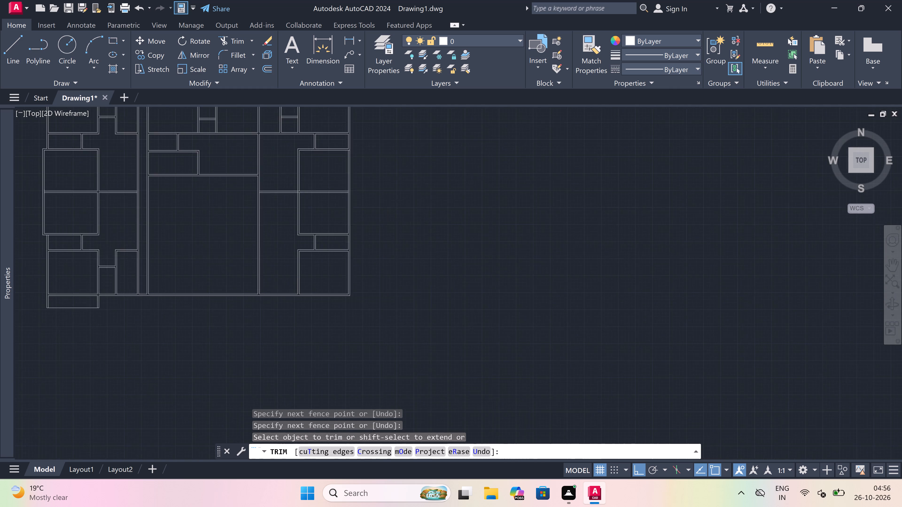
{"action": "scroll", "coordinate": [303, 180], "scroll_direction": "up", "scroll_amount": 4}
{"action": "scroll", "coordinate": [291, 207], "scroll_direction": "up", "scroll_amount": 1}
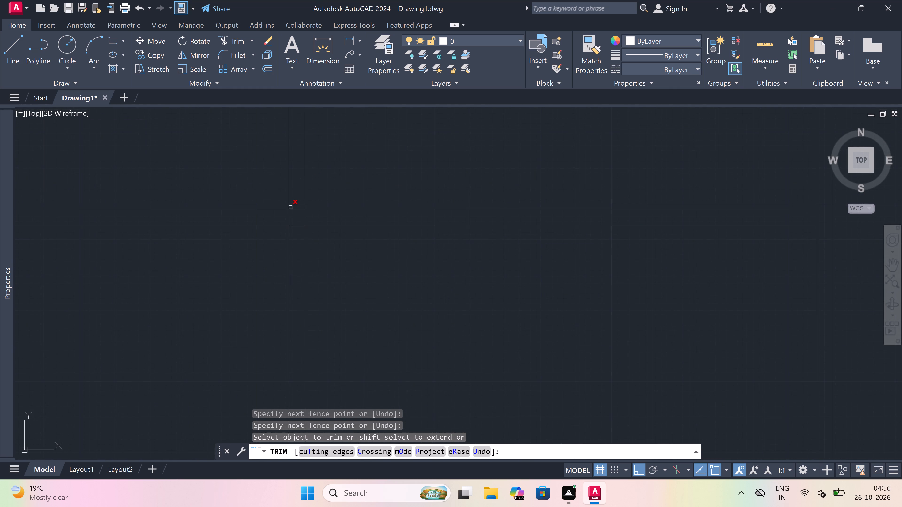
{"action": "left_click", "coordinate": [299, 201]}
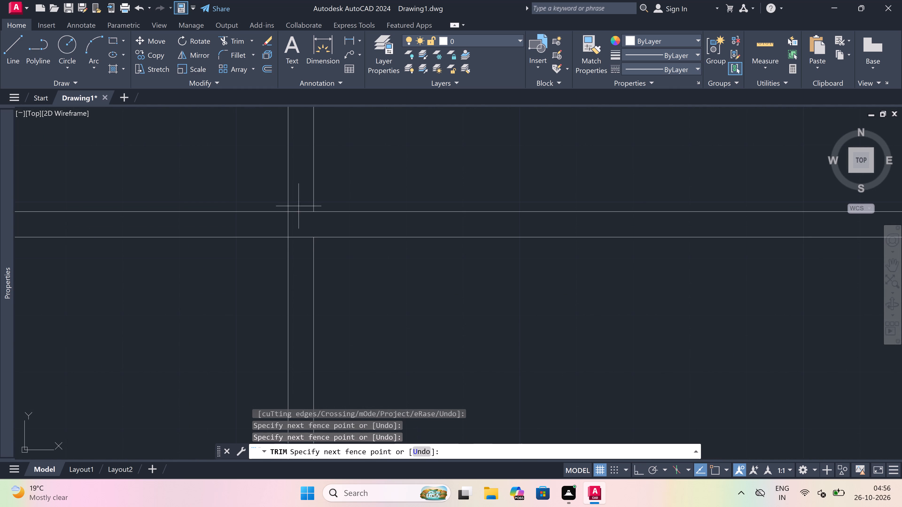
{"action": "left_click_drag", "start_coordinate": [299, 250], "coordinate": [299, 247]}
{"action": "left_click_drag", "start_coordinate": [281, 223], "coordinate": [285, 223]}
{"action": "left_click", "coordinate": [323, 228]}
{"action": "scroll", "coordinate": [323, 228], "scroll_direction": "down", "scroll_amount": 8}
{"action": "scroll", "coordinate": [325, 246], "scroll_direction": "up", "scroll_amount": 3}
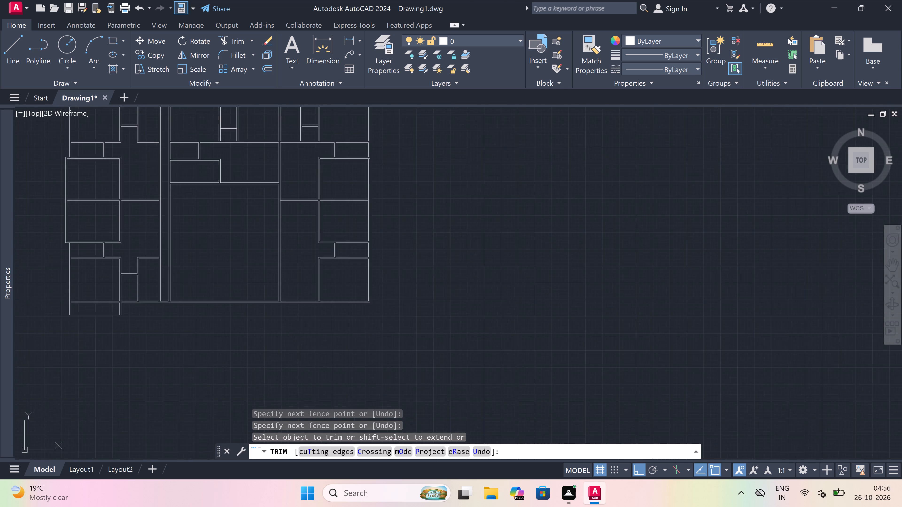
{"action": "key", "text": "Escape"}
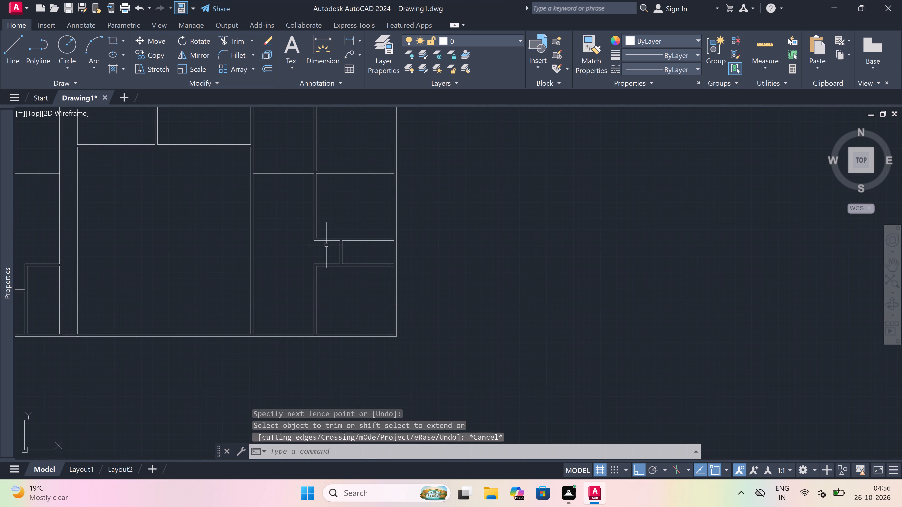
Extend both lines of the lower partition wall west to the large central room's east wall.
{"action": "type", "text": "ex"}
{"action": "key", "text": "space"}
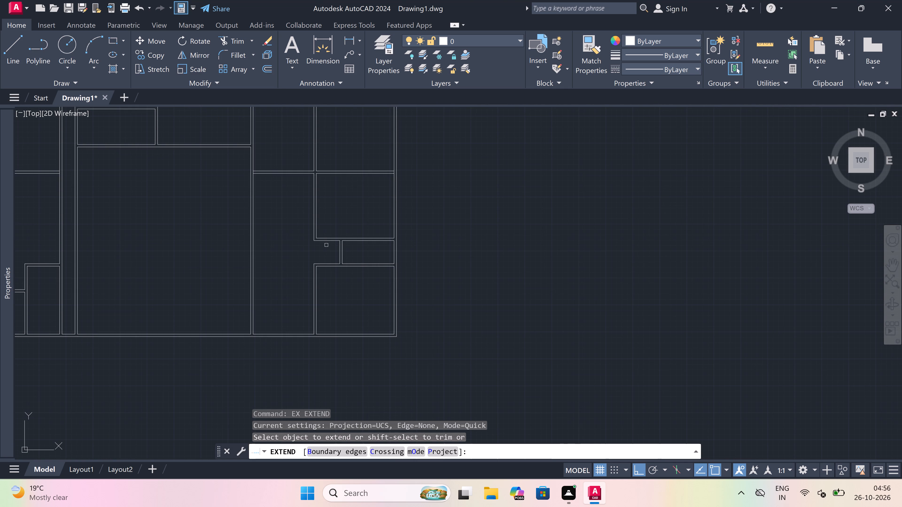
{"action": "left_click_drag", "start_coordinate": [326, 250], "coordinate": [326, 260]}
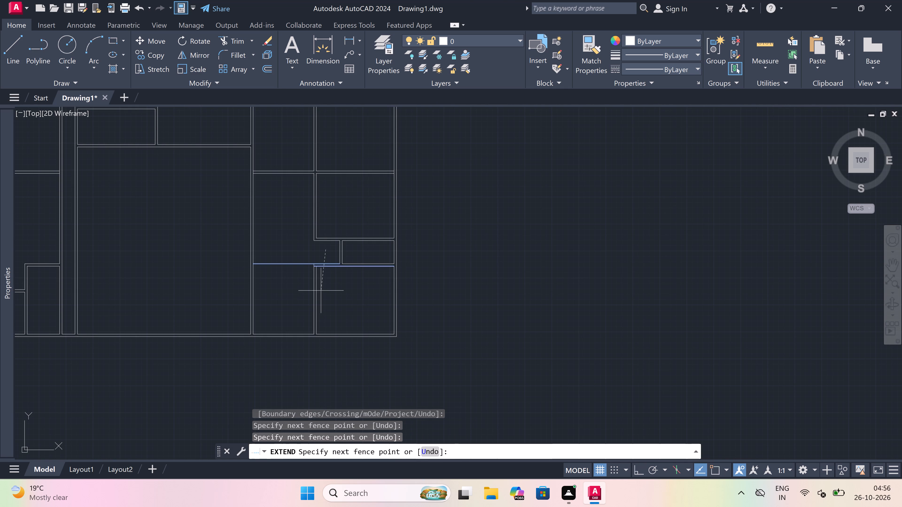
{"action": "left_click_drag", "start_coordinate": [321, 292], "coordinate": [322, 288]}
{"action": "left_click_drag", "start_coordinate": [331, 251], "coordinate": [331, 256]}
{"action": "left_click", "coordinate": [320, 297]}
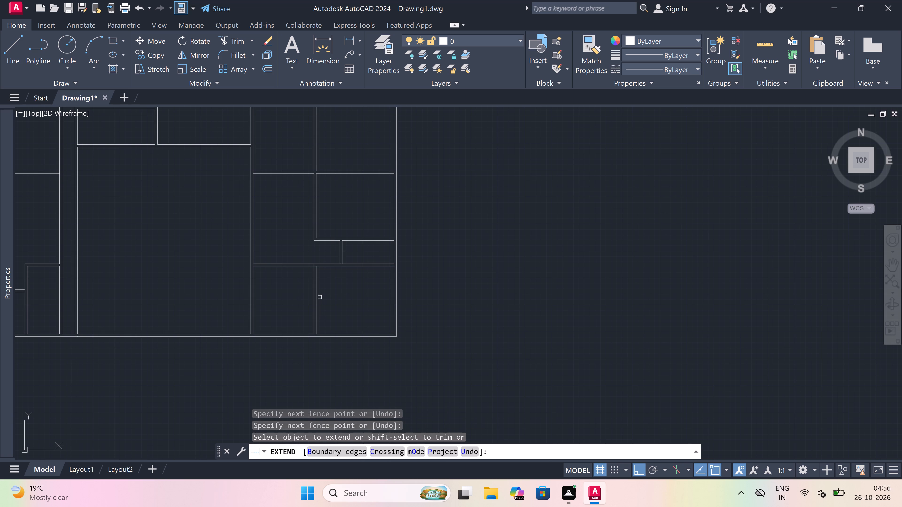
{"action": "key", "text": "Escape"}
Trim the lines inside the junction of the lower partition and the southeastern corner room's west wall.
{"action": "type", "text": "tr"}
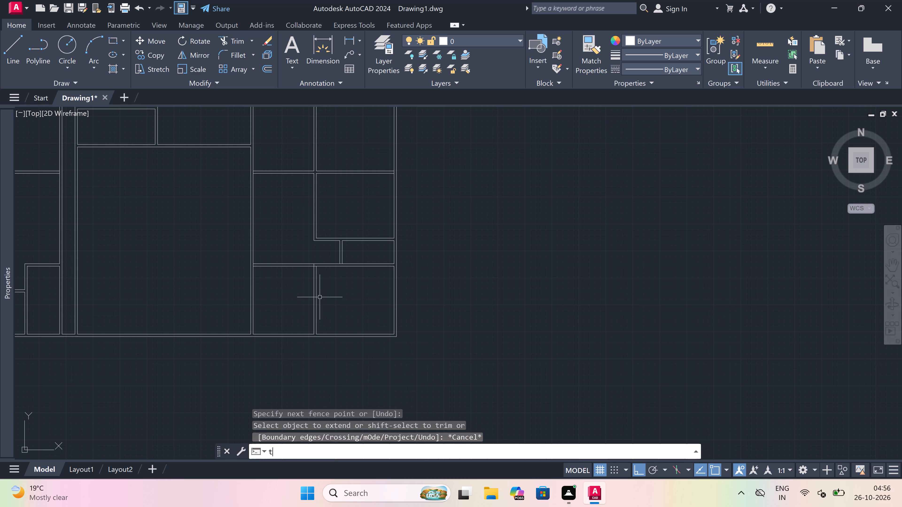
{"action": "key", "text": "space"}
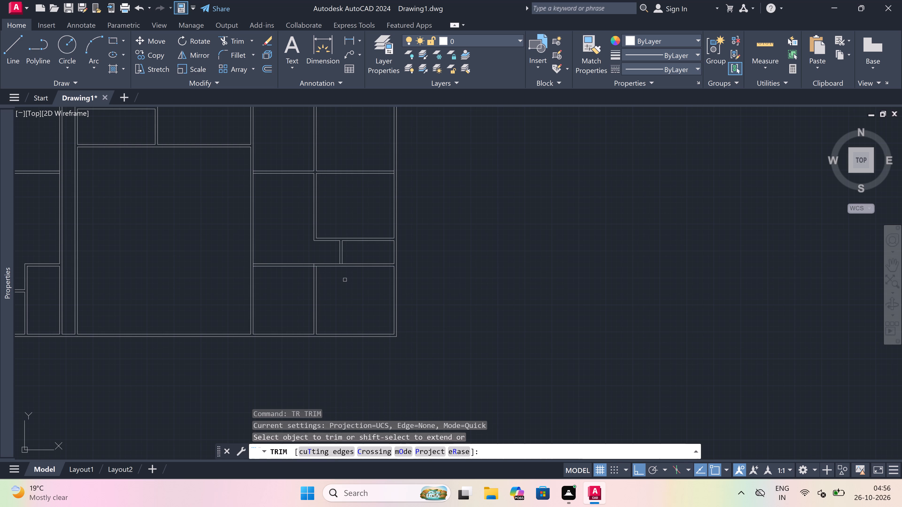
{"action": "scroll", "coordinate": [315, 261], "scroll_direction": "up", "scroll_amount": 5}
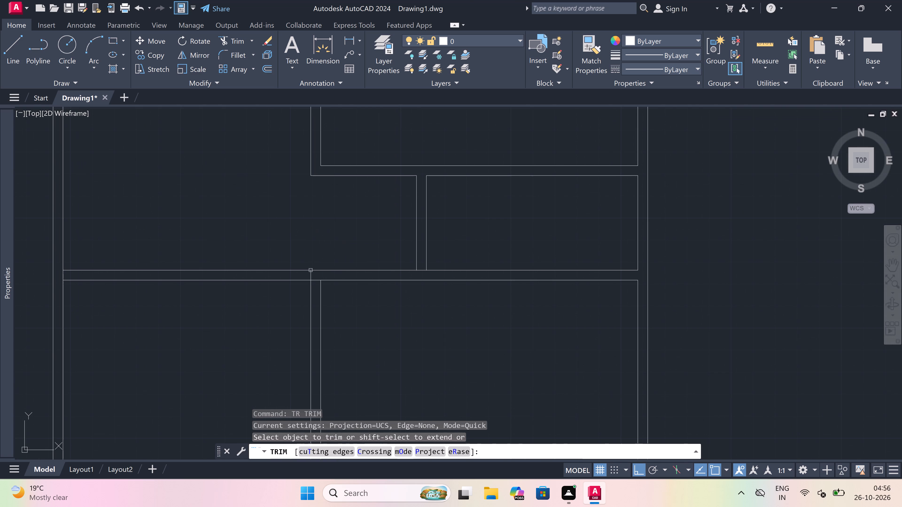
{"action": "left_click", "coordinate": [310, 272]}
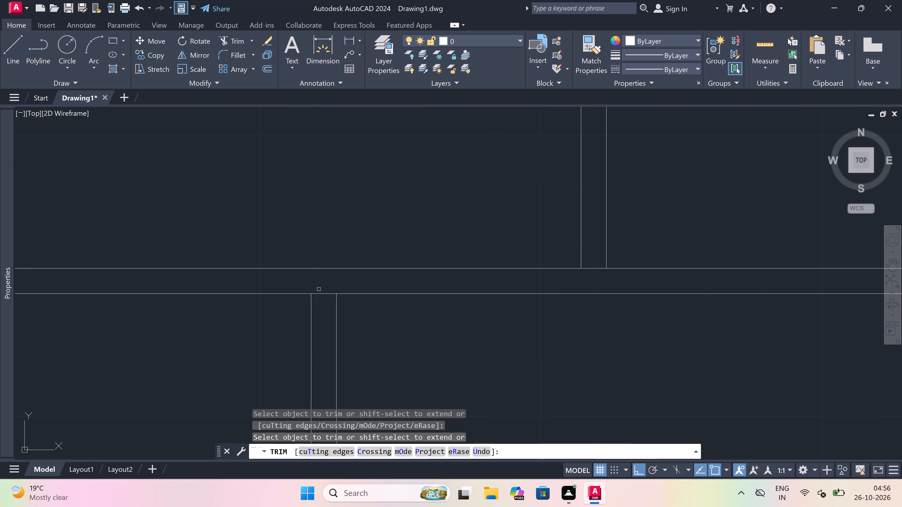
{"action": "left_click", "coordinate": [320, 291]}
{"action": "left_click", "coordinate": [324, 303]}
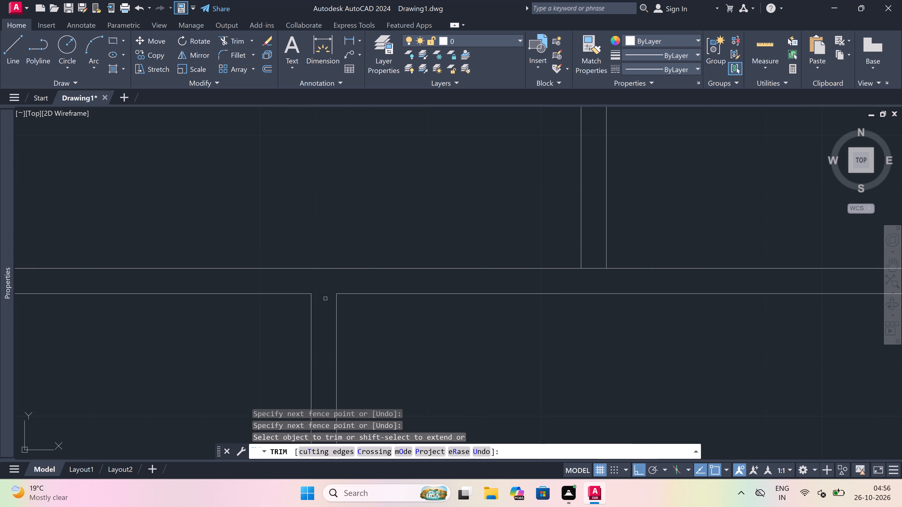
{"action": "key", "text": "Escape"}
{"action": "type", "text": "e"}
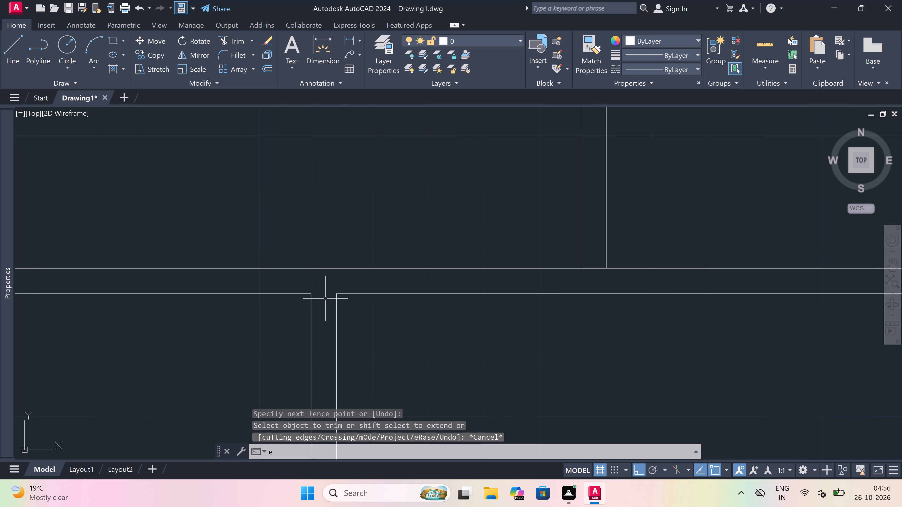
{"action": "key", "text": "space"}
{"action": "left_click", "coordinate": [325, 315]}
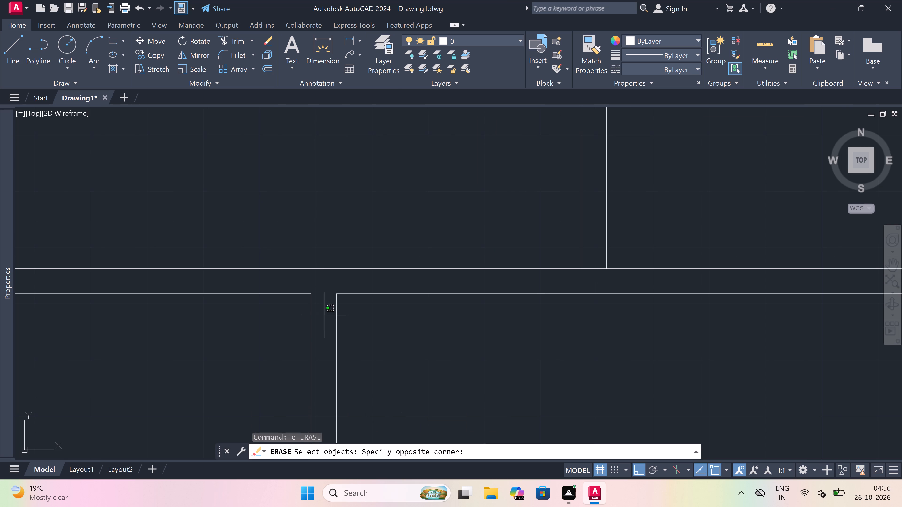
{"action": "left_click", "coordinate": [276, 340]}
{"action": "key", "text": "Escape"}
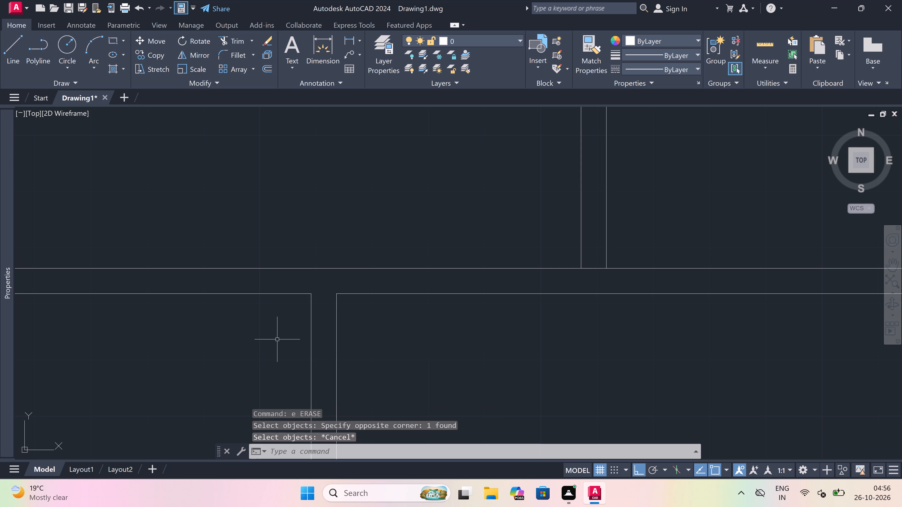
Extend the outer line of the southeastern corner room's west wall north to the lower partition's upper line.
{"action": "type", "text": "ex"}
{"action": "key", "text": "space"}
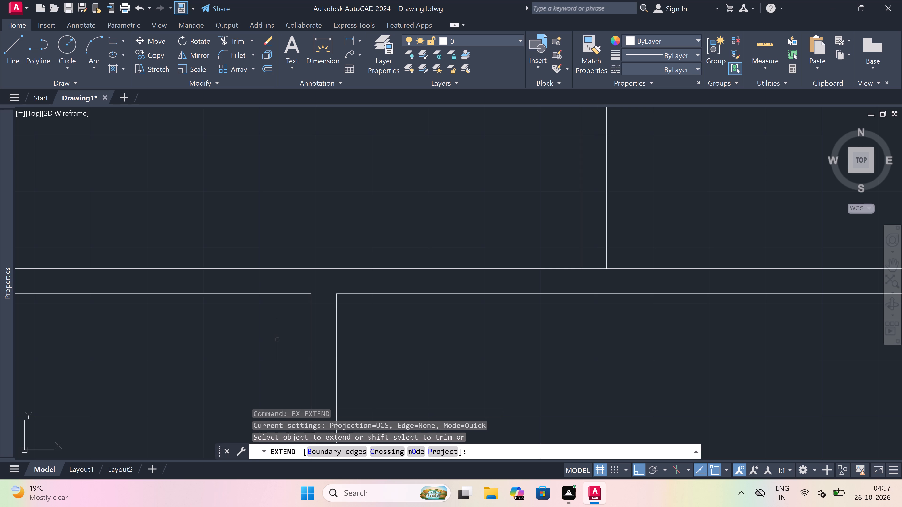
{"action": "left_click_drag", "start_coordinate": [281, 336], "coordinate": [285, 336]}
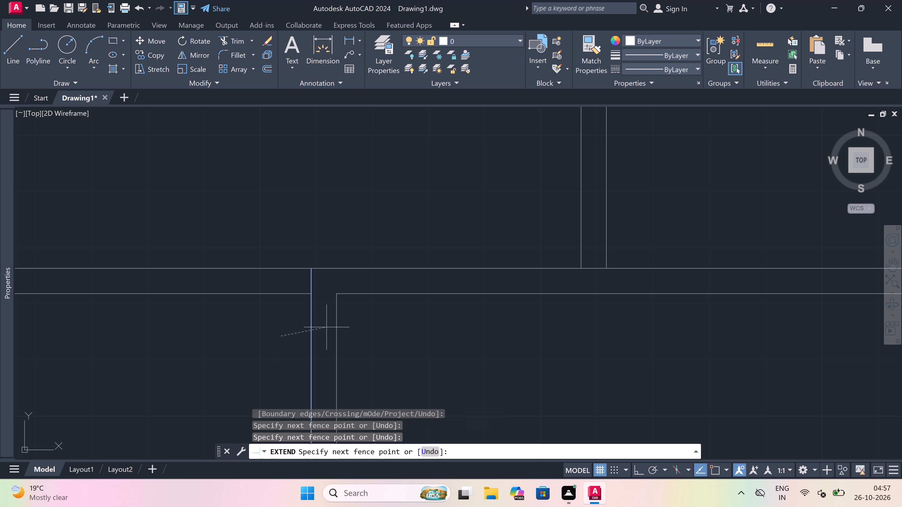
{"action": "left_click", "coordinate": [327, 327]}
{"action": "key", "text": "Escape"}
Offset the outer line of the southeastern corner room's west wall 4' to the west.
{"action": "type", "text": "o"}
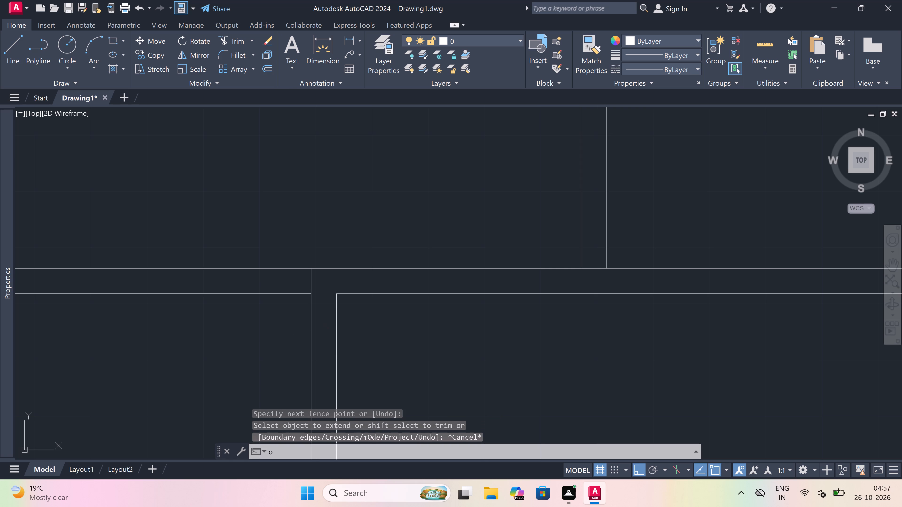
{"action": "key", "text": "space"}
{"action": "scroll", "coordinate": [330, 323], "scroll_direction": "down", "scroll_amount": 2}
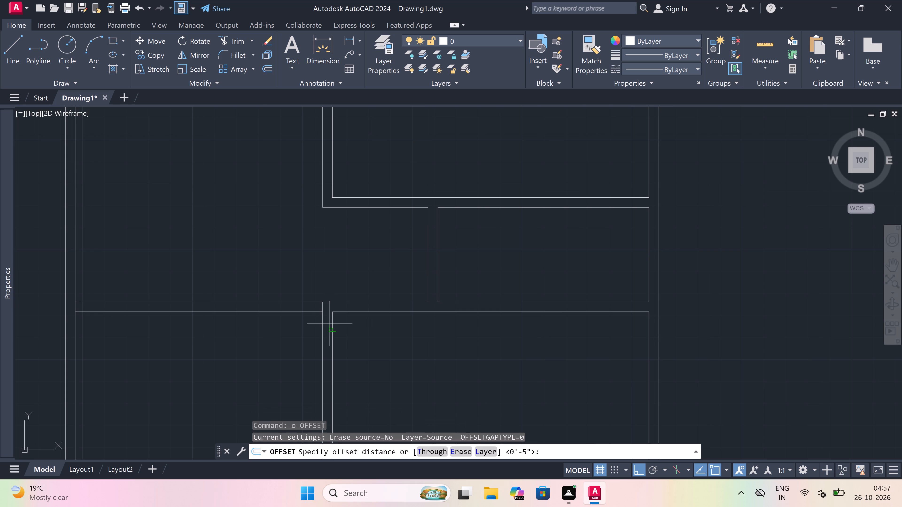
{"action": "scroll", "coordinate": [288, 322], "scroll_direction": "down", "scroll_amount": 2}
{"action": "scroll", "coordinate": [218, 343], "scroll_direction": "up", "scroll_amount": 2}
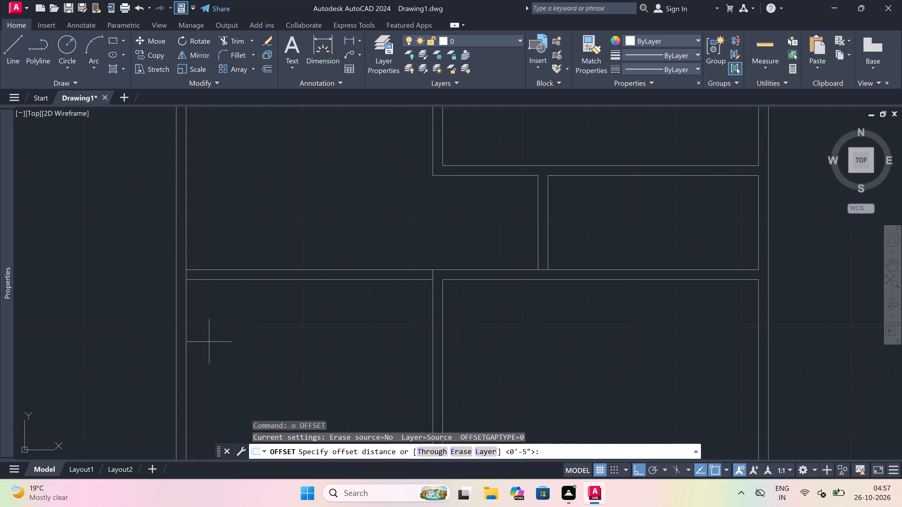
{"action": "scroll", "coordinate": [199, 326], "scroll_direction": "down", "scroll_amount": 3}
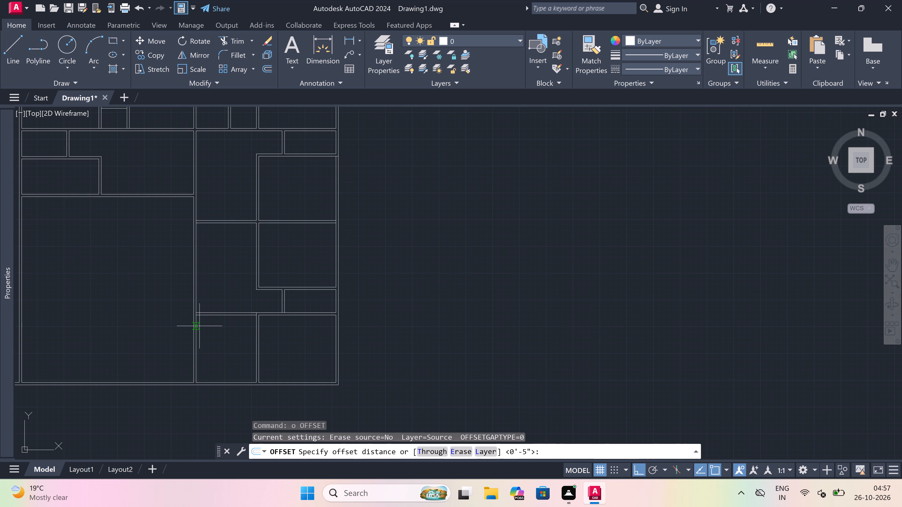
{"action": "scroll", "coordinate": [199, 325], "scroll_direction": "up", "scroll_amount": 3}
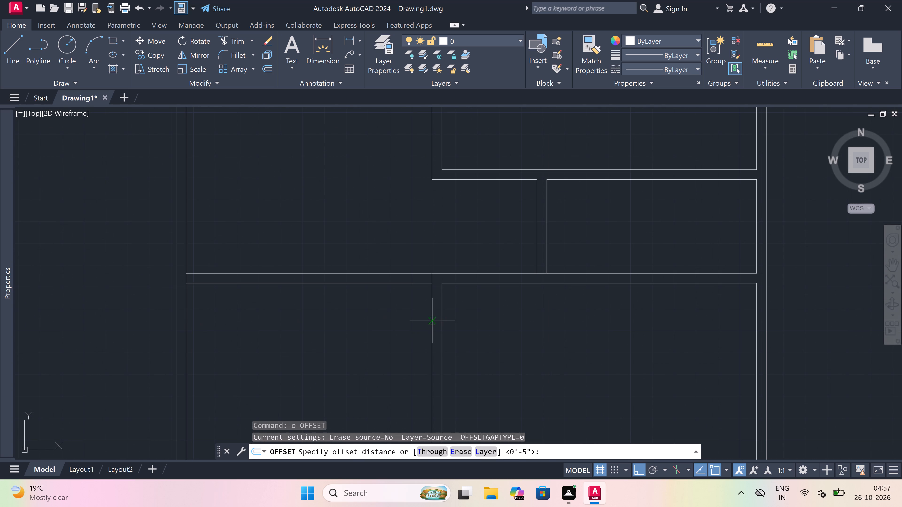
{"action": "left_click_drag", "start_coordinate": [432, 320], "coordinate": [422, 319]}
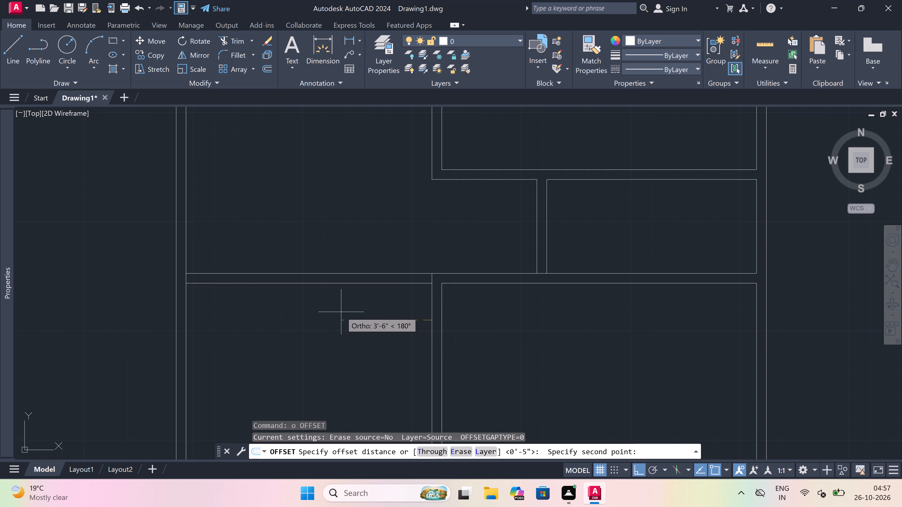
{"action": "type", "text": "4'"}
{"action": "key", "text": "space"}
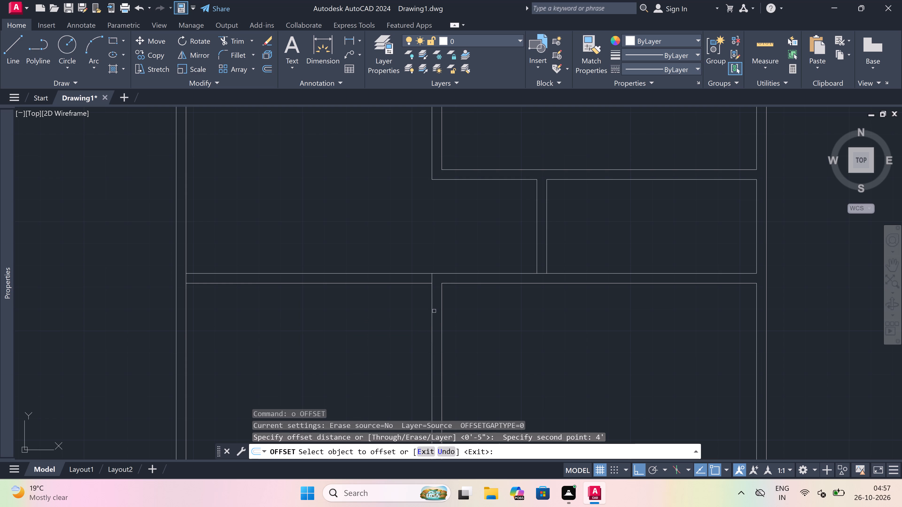
{"action": "left_click_drag", "start_coordinate": [432, 306], "coordinate": [392, 305]}
{"action": "left_click", "coordinate": [349, 302]}
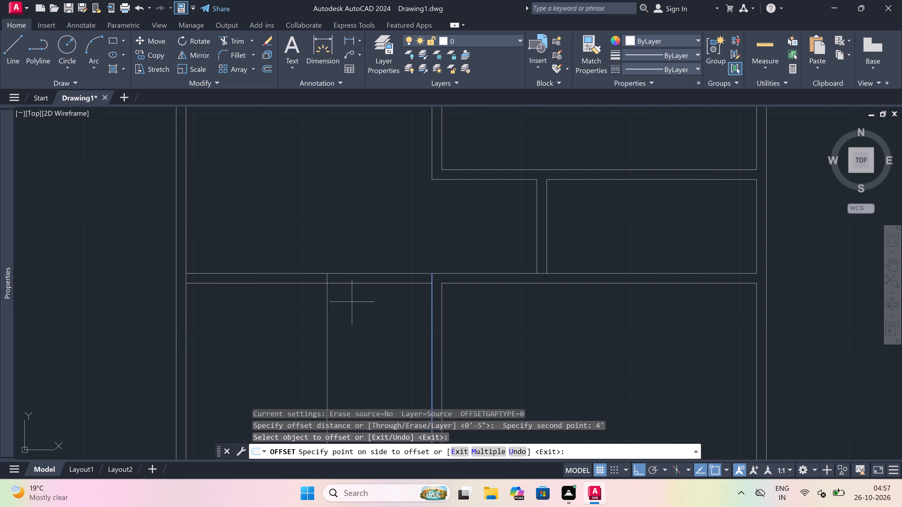
{"action": "key", "text": "Escape"}
Offset the new vertical line 4.5" west to form a partition wall.
{"action": "key", "text": "space"}
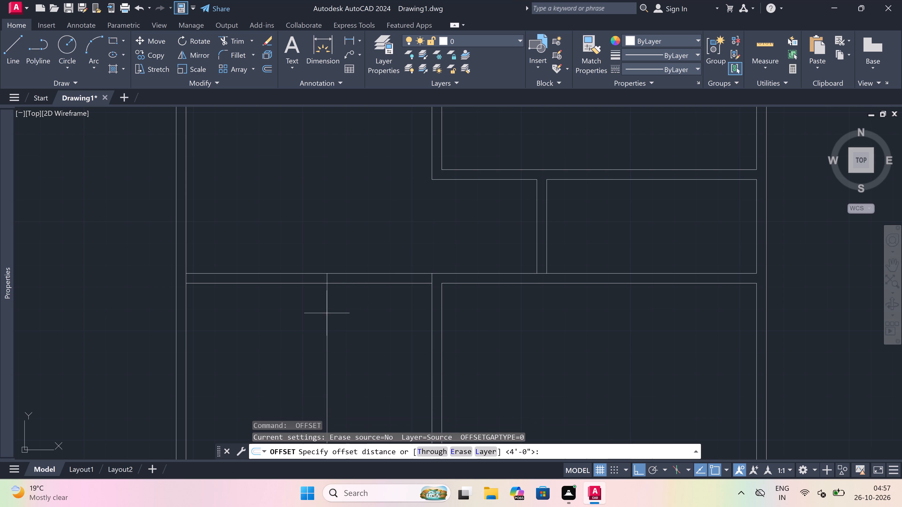
{"action": "left_click_drag", "start_coordinate": [326, 313], "coordinate": [307, 318]}
{"action": "key", "text": "4"}
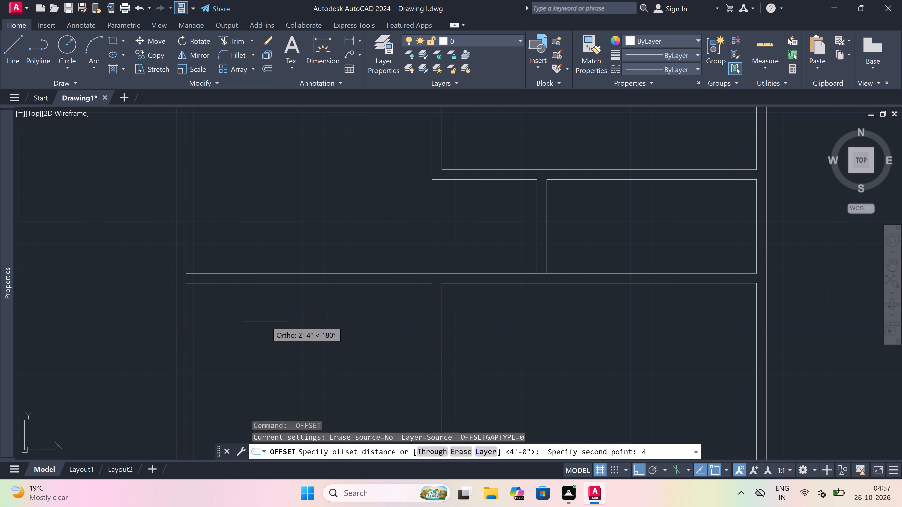
{"action": "key", "text": "period"}
{"action": "key", "text": "5"}
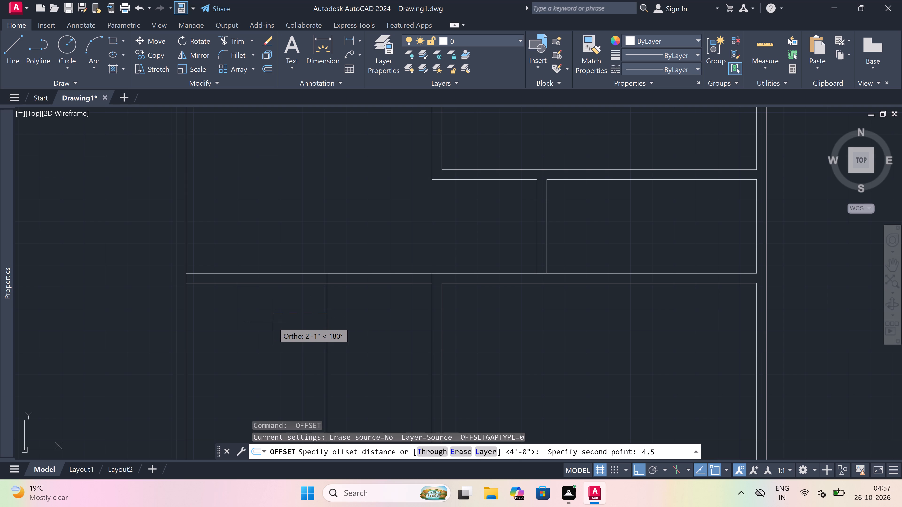
{"action": "type", "text": "\""}
{"action": "key", "text": "space"}
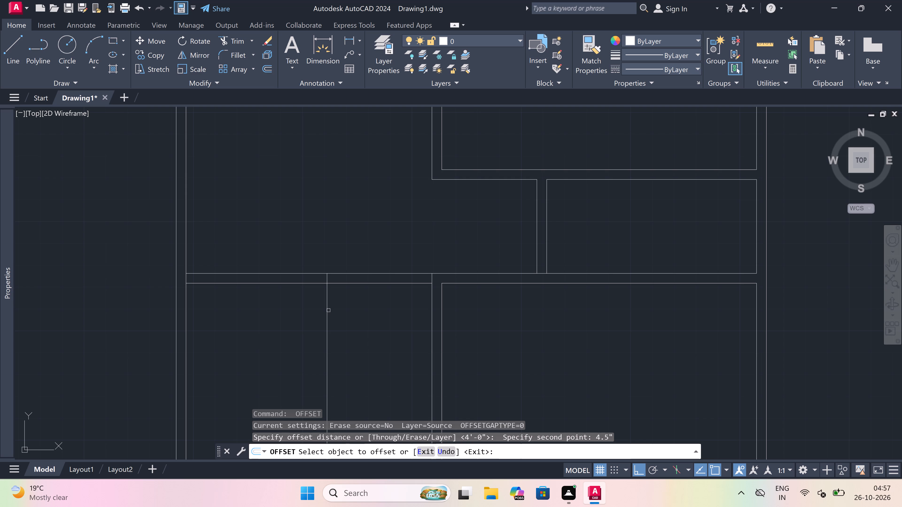
{"action": "left_click_drag", "start_coordinate": [327, 310], "coordinate": [292, 310]}
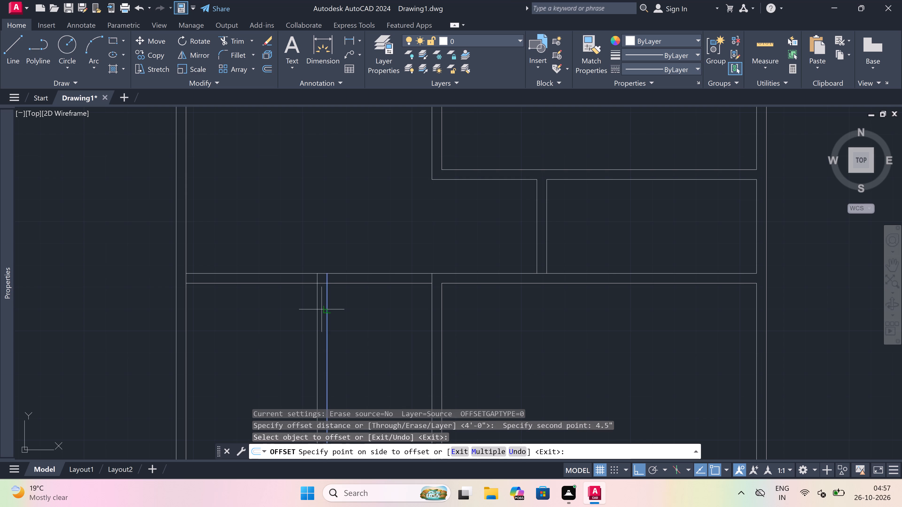
{"action": "left_click", "coordinate": [283, 310]}
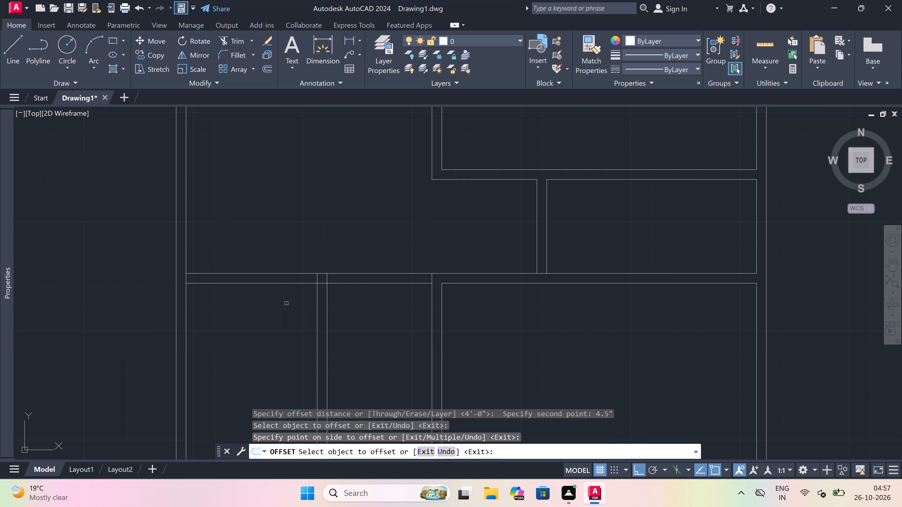
{"action": "key", "text": "Escape"}
Trim the south exterior wall's inner line between the two lines of the new vertical partition.
{"action": "scroll", "coordinate": [288, 301], "scroll_direction": "down", "scroll_amount": 3}
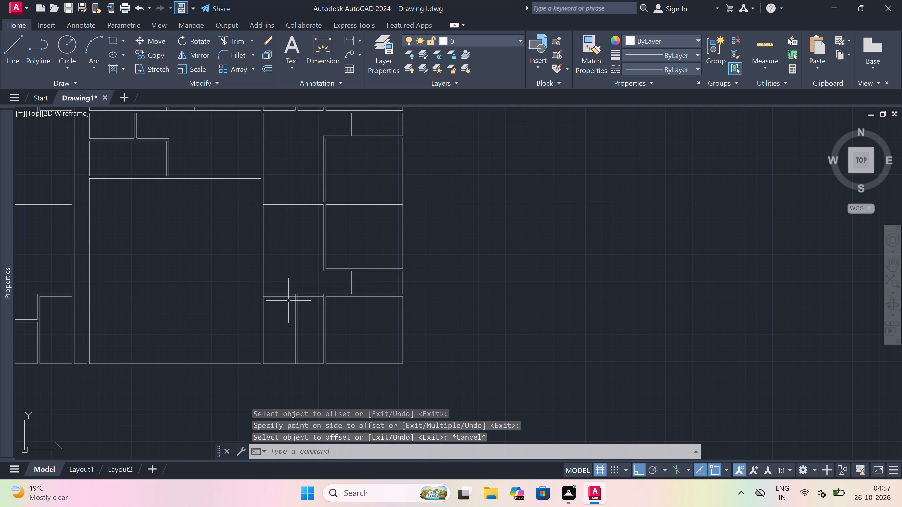
{"action": "scroll", "coordinate": [288, 301], "scroll_direction": "up", "scroll_amount": 3}
{"action": "scroll", "coordinate": [288, 301], "scroll_direction": "down", "scroll_amount": 3}
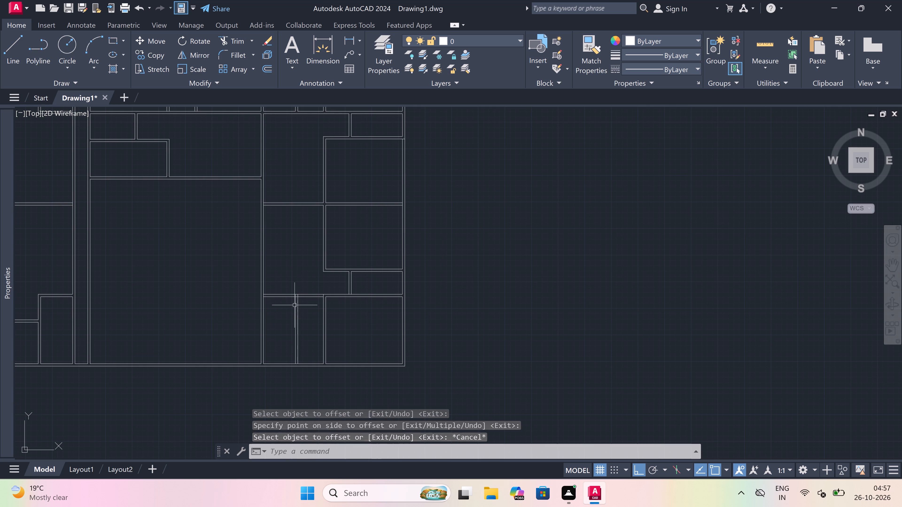
{"action": "type", "text": "tr"}
{"action": "key", "text": "space"}
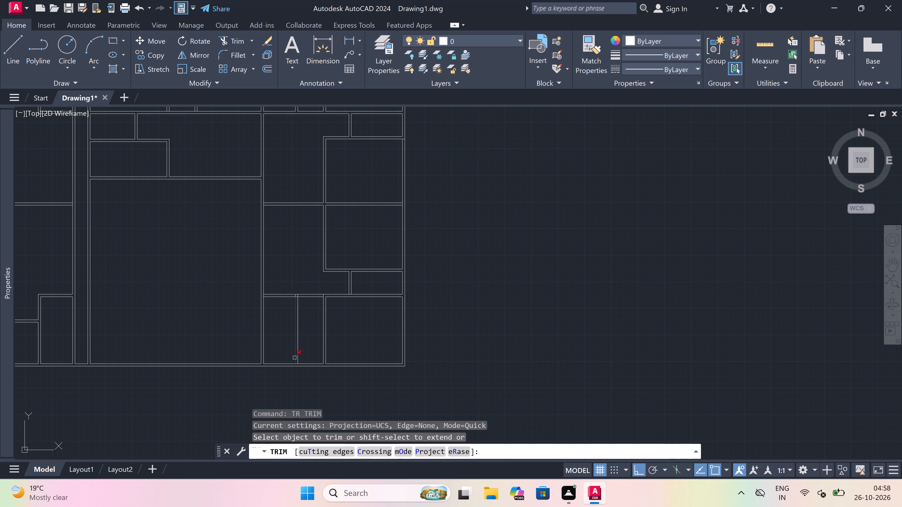
{"action": "scroll", "coordinate": [298, 370], "scroll_direction": "up", "scroll_amount": 4}
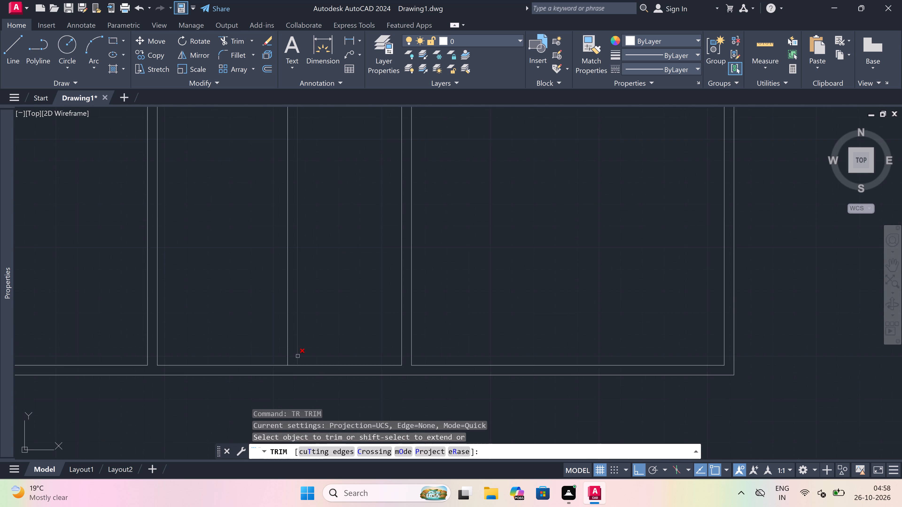
{"action": "left_click", "coordinate": [285, 365]}
{"action": "left_click", "coordinate": [286, 370]}
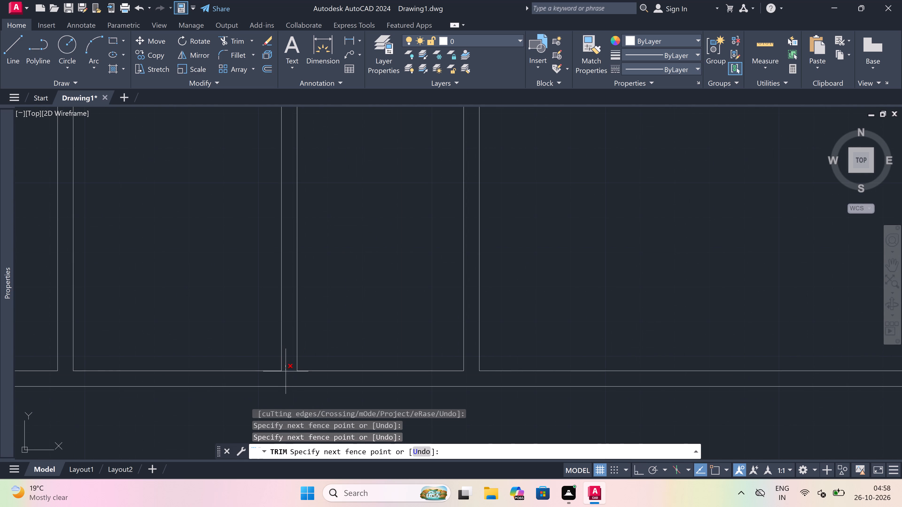
{"action": "key", "text": "Escape"}
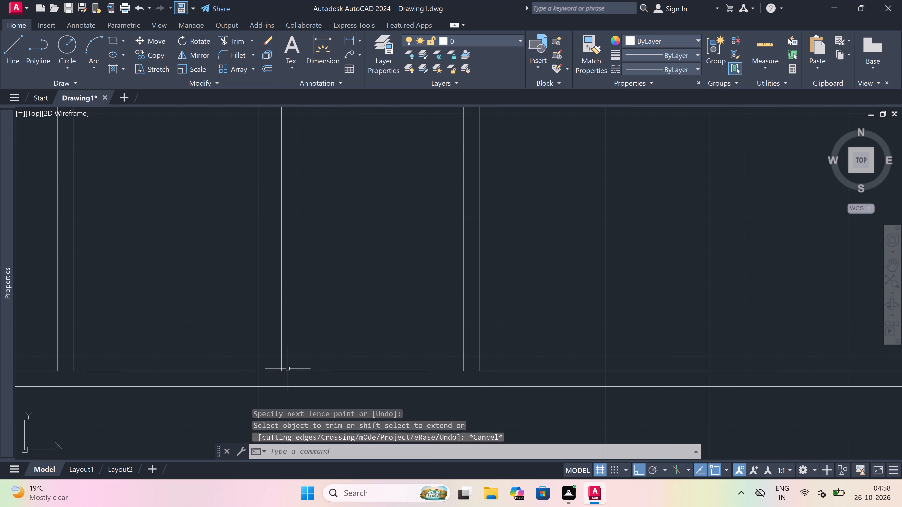
{"action": "scroll", "coordinate": [288, 369], "scroll_direction": "up", "scroll_amount": 2}
{"action": "key", "text": "x"}
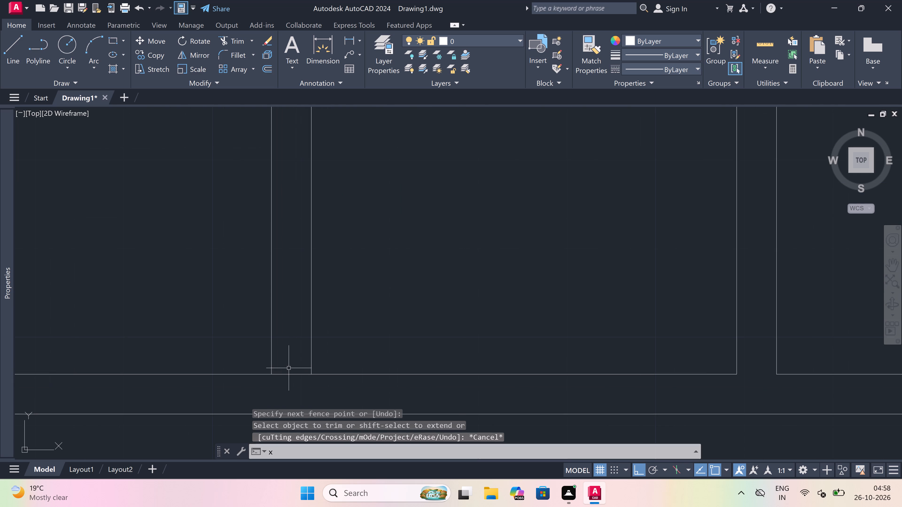
{"action": "key", "text": "Escape"}
{"action": "type", "text": "tr"}
{"action": "key", "text": "space"}
{"action": "left_click", "coordinate": [290, 365]}
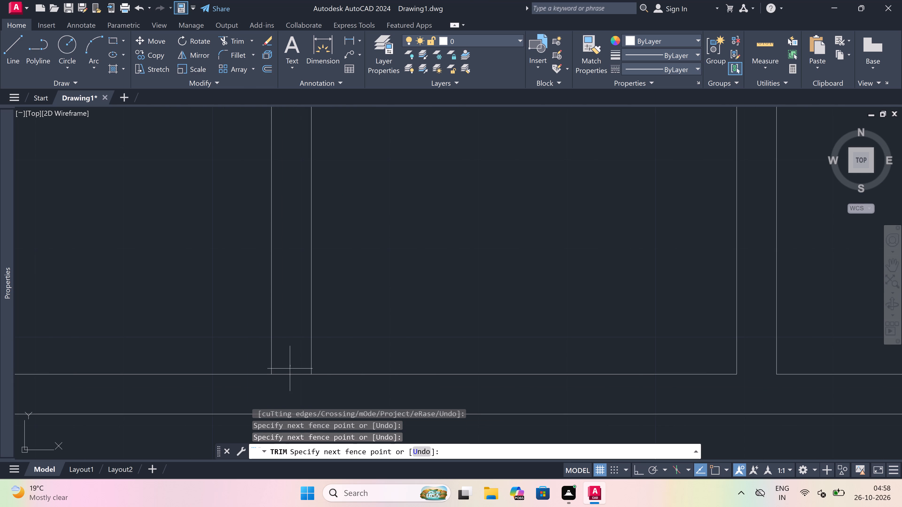
{"action": "left_click", "coordinate": [290, 380]}
{"action": "key", "text": "Escape"}
Offset the south wall's inner line 6'6" north between the new partition and the southeastern corner room.
{"action": "scroll", "coordinate": [290, 378], "scroll_direction": "down", "scroll_amount": 2}
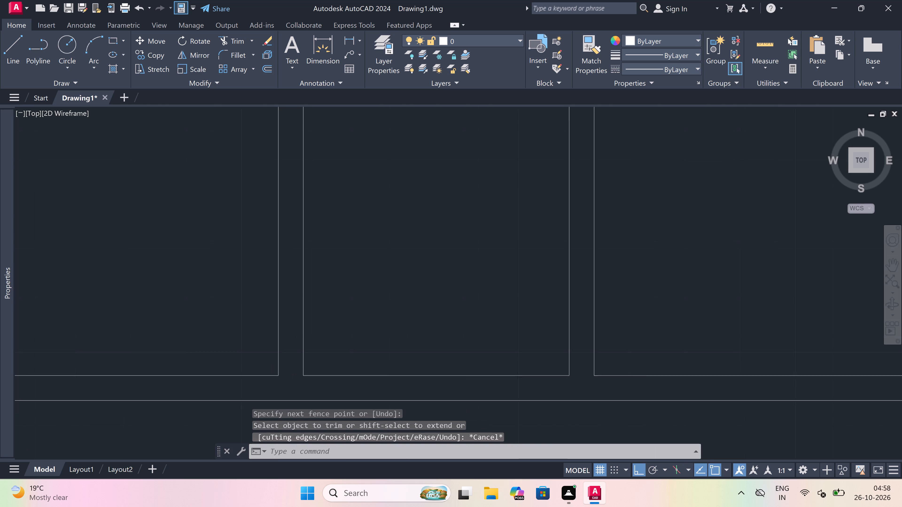
{"action": "scroll", "coordinate": [290, 378], "scroll_direction": "down", "scroll_amount": 2}
{"action": "scroll", "coordinate": [315, 379], "scroll_direction": "up", "scroll_amount": 2}
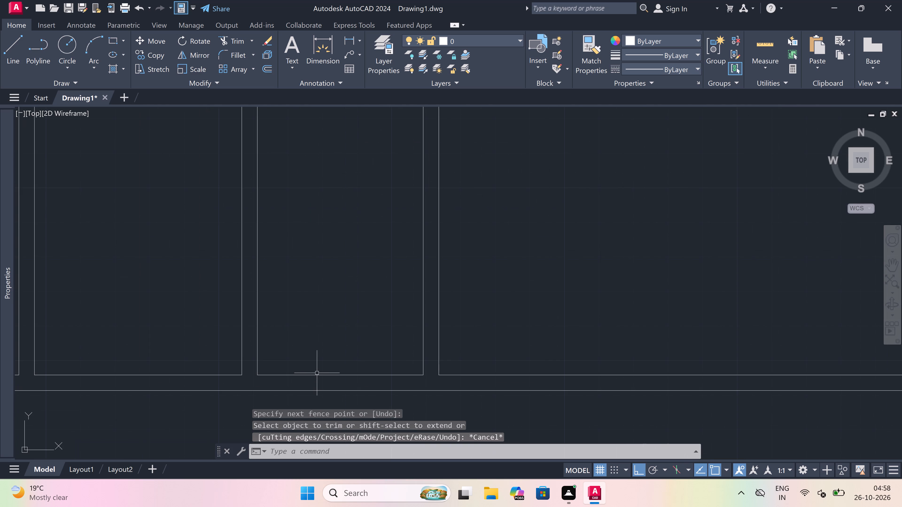
{"action": "type", "text": "o"}
{"action": "key", "text": "space"}
{"action": "left_click_drag", "start_coordinate": [321, 373], "coordinate": [330, 347]}
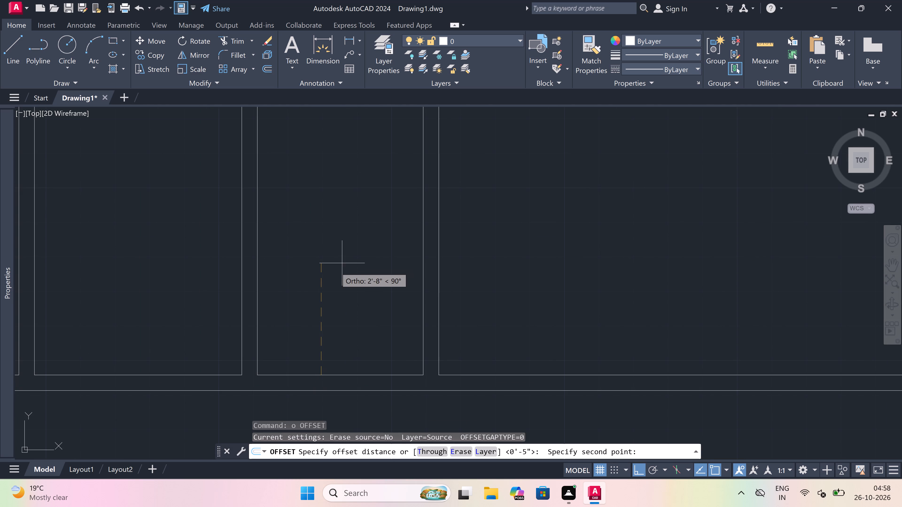
{"action": "type", "text": "6'6"}
{"action": "type", "text": "\""}
{"action": "key", "text": "space"}
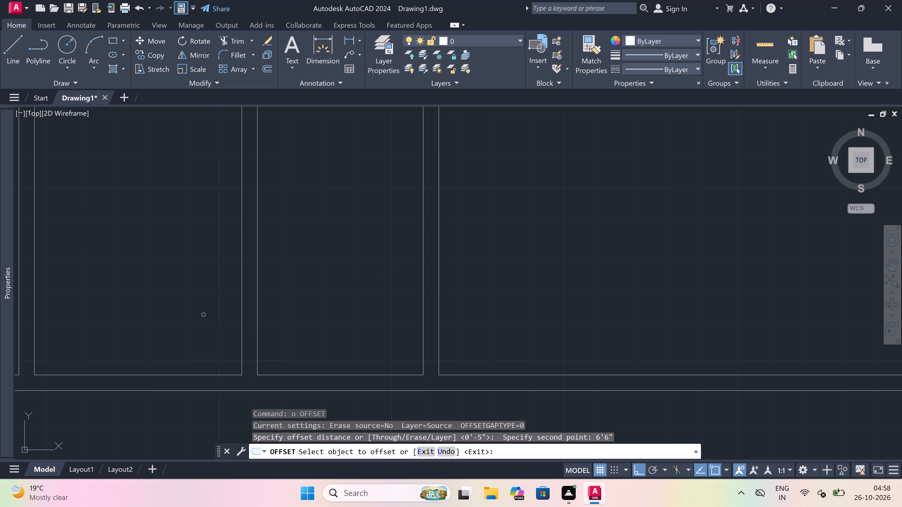
{"action": "left_click_drag", "start_coordinate": [304, 374], "coordinate": [307, 346]}
{"action": "left_click", "coordinate": [323, 284]}
{"action": "scroll", "coordinate": [323, 284], "scroll_direction": "down", "scroll_amount": 5}
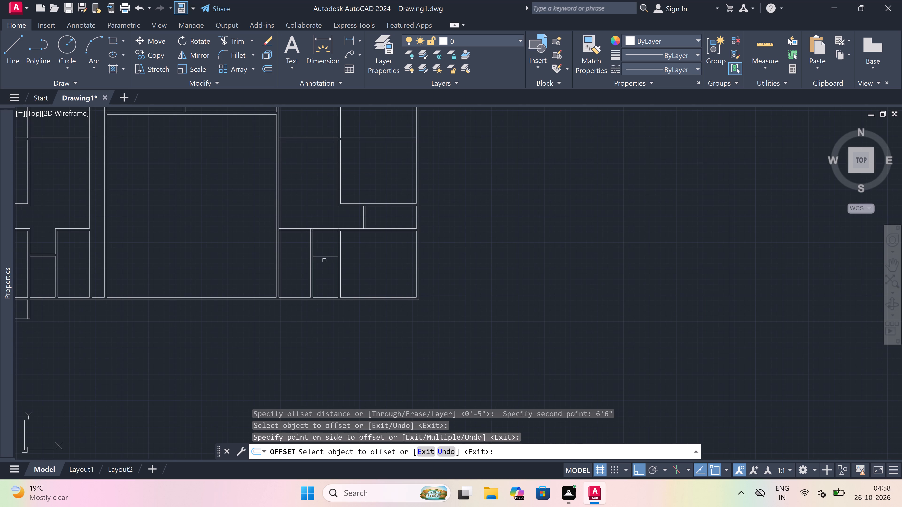
{"action": "scroll", "coordinate": [323, 245], "scroll_direction": "up", "scroll_amount": 2}
{"action": "key", "text": "Escape"}
Offset the new horizontal line 4.5" north to give the cross partition its thickness.
{"action": "scroll", "coordinate": [323, 257], "scroll_direction": "up", "scroll_amount": 2}
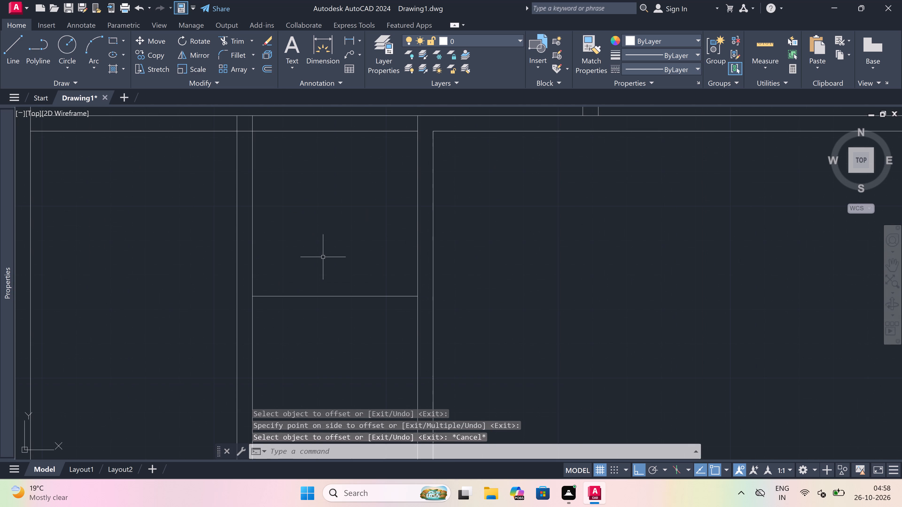
{"action": "key", "text": "space"}
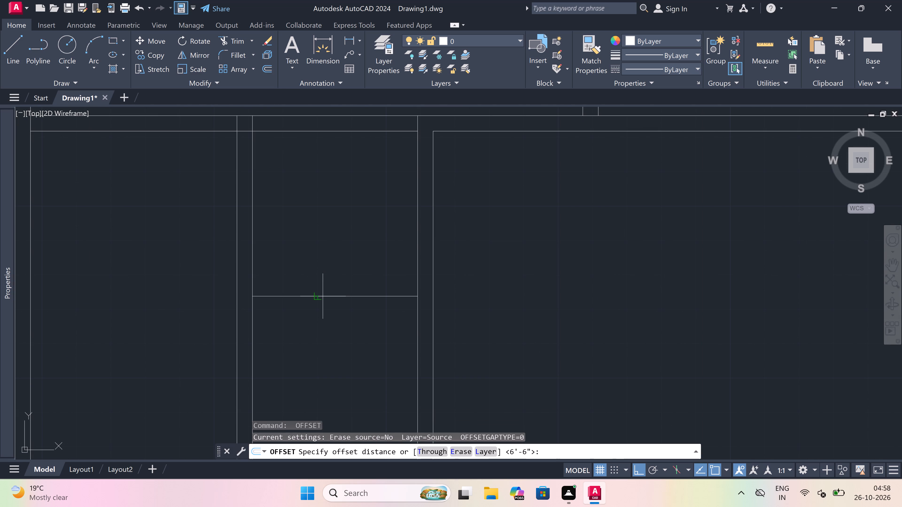
{"action": "left_click_drag", "start_coordinate": [321, 297], "coordinate": [319, 276]}
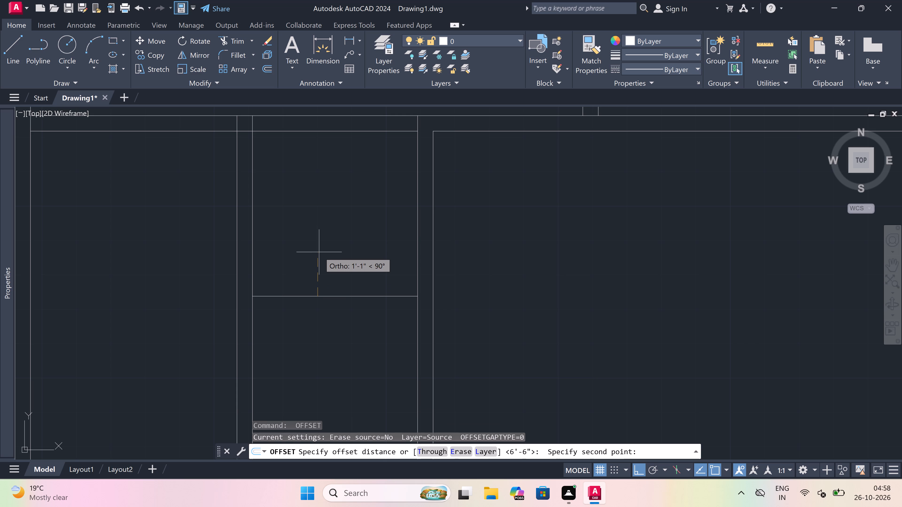
{"action": "type", "text": "4.5\""}
{"action": "key", "text": "space"}
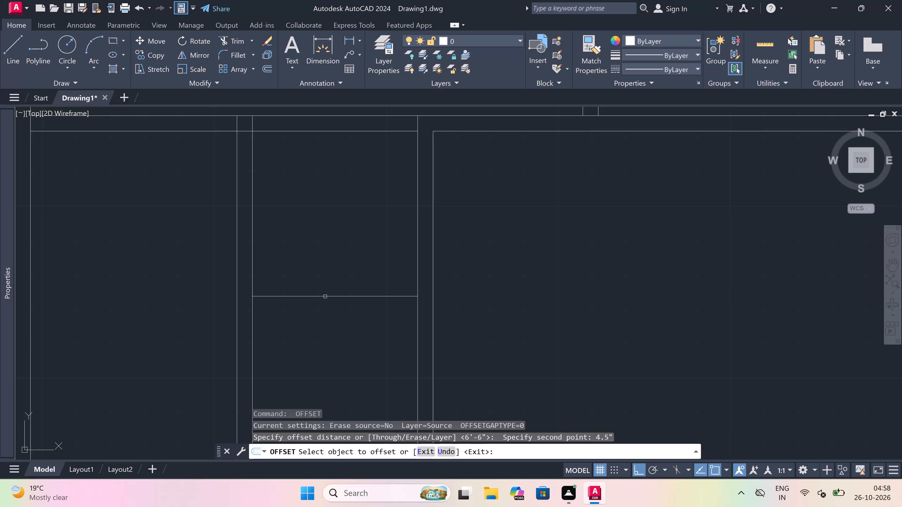
{"action": "left_click_drag", "start_coordinate": [325, 295], "coordinate": [325, 272]}
{"action": "left_click", "coordinate": [325, 240]}
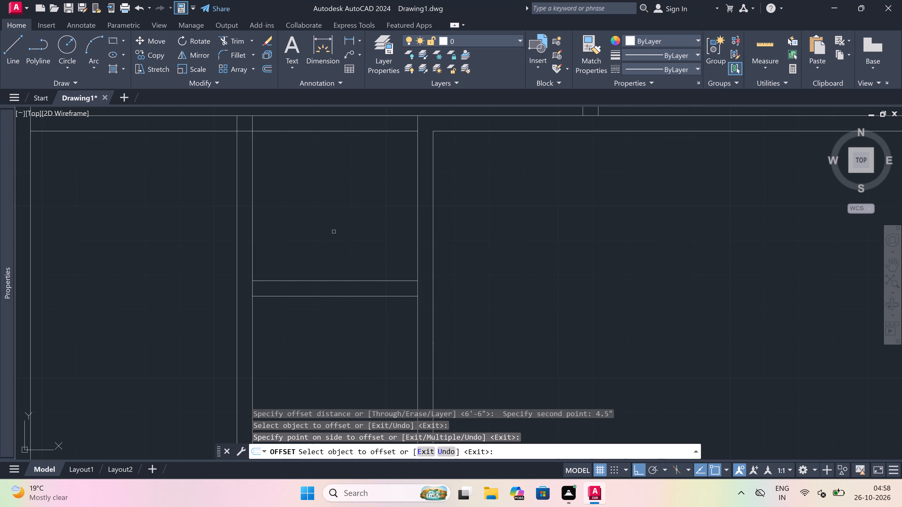
{"action": "key", "text": "Escape"}
Trim both lines of the northern horizontal wall between the new vertical partition and the southeastern corner room's west wall.
{"action": "key", "text": "t"}
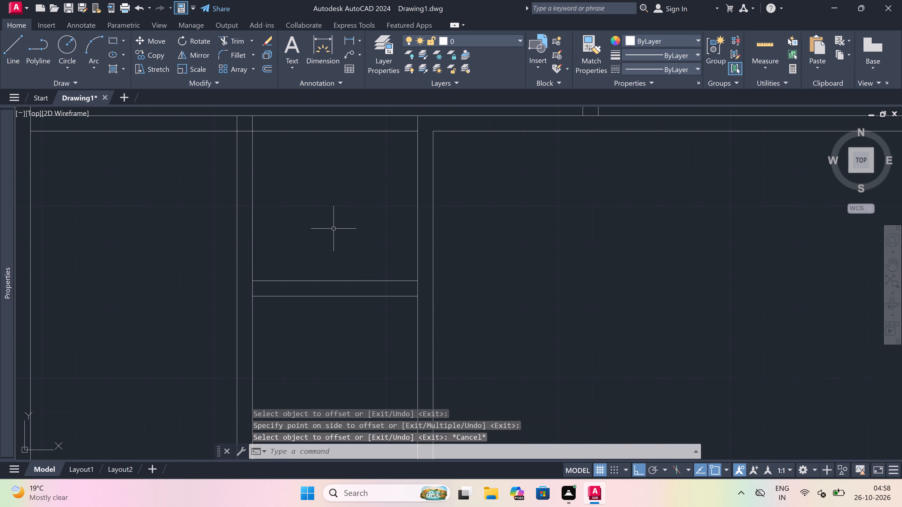
{"action": "type", "text": "r"}
{"action": "key", "text": "space"}
{"action": "scroll", "coordinate": [333, 228], "scroll_direction": "down", "scroll_amount": 2}
{"action": "left_click_drag", "start_coordinate": [334, 215], "coordinate": [334, 213]}
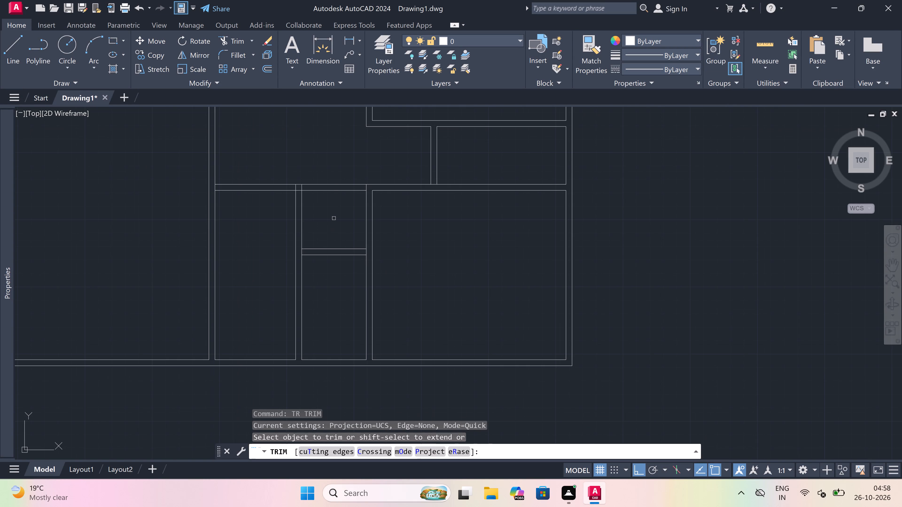
{"action": "left_click", "coordinate": [334, 181]}
{"action": "scroll", "coordinate": [280, 180], "scroll_direction": "up", "scroll_amount": 2}
{"action": "scroll", "coordinate": [305, 198], "scroll_direction": "up", "scroll_amount": 1}
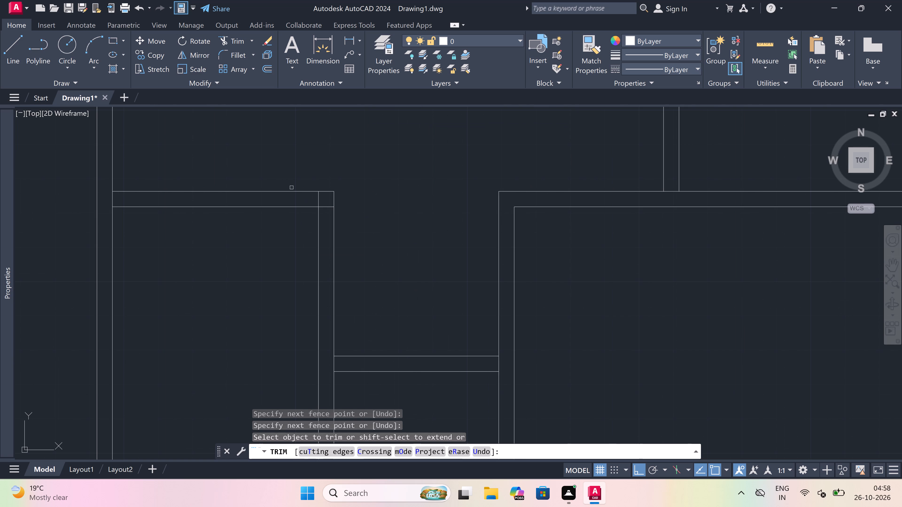
Trim the overlapping inner wall lines at the northeast corner of the small room west of the new cross partition.
{"action": "scroll", "coordinate": [305, 198], "scroll_direction": "up", "scroll_amount": 1}
{"action": "left_click", "coordinate": [319, 201]}
{"action": "left_click", "coordinate": [341, 200]}
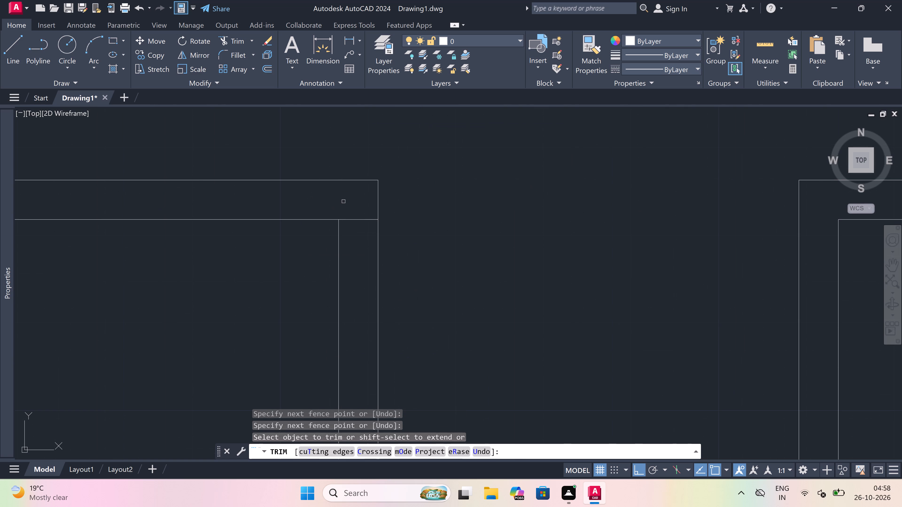
{"action": "left_click", "coordinate": [362, 210]}
{"action": "left_click", "coordinate": [354, 241]}
{"action": "scroll", "coordinate": [354, 240], "scroll_direction": "down", "scroll_amount": 2}
Trim the west wall's inner line between the two lines of the small room's north wall.
{"action": "scroll", "coordinate": [354, 240], "scroll_direction": "down", "scroll_amount": 3}
{"action": "scroll", "coordinate": [308, 231], "scroll_direction": "up", "scroll_amount": 5}
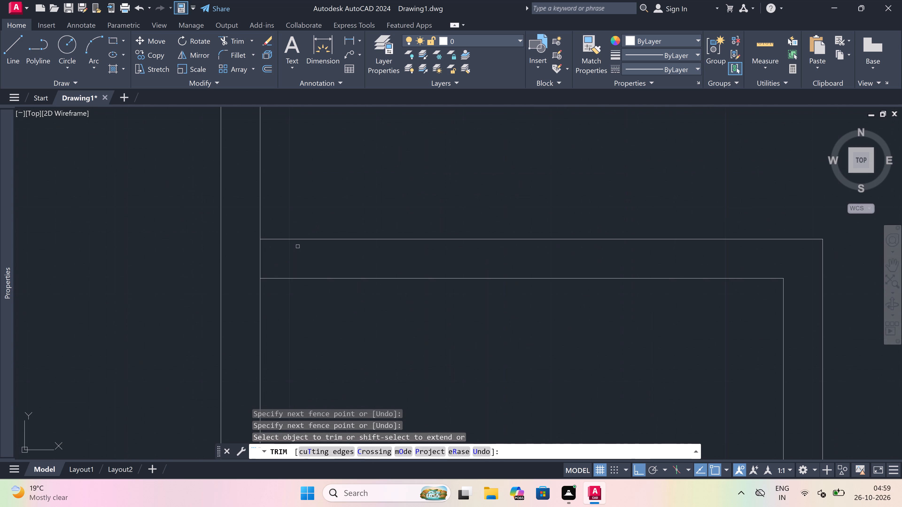
{"action": "left_click", "coordinate": [275, 251]}
{"action": "left_click", "coordinate": [260, 257]}
Trim the adjoining vertical wall lines between the two lines of the cross partition at both of its ends.
{"action": "scroll", "coordinate": [260, 257], "scroll_direction": "down", "scroll_amount": 4}
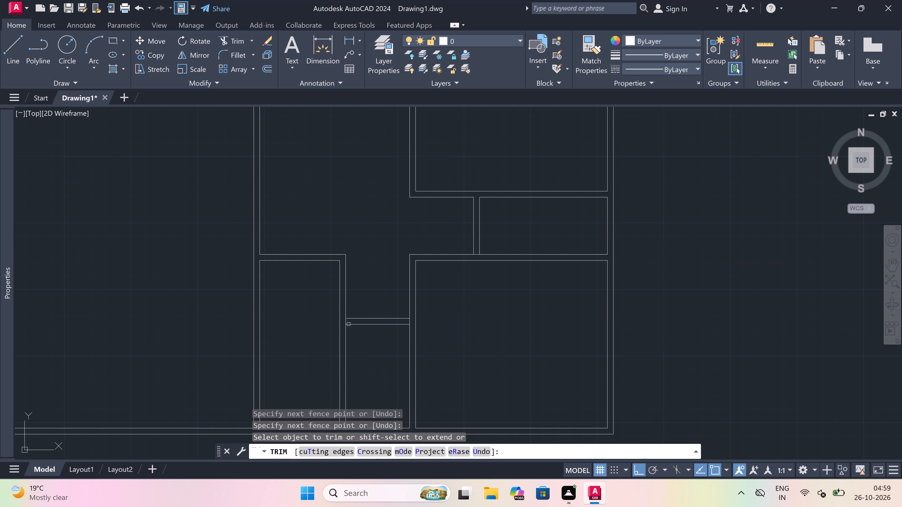
{"action": "scroll", "coordinate": [400, 346], "scroll_direction": "up", "scroll_amount": 3}
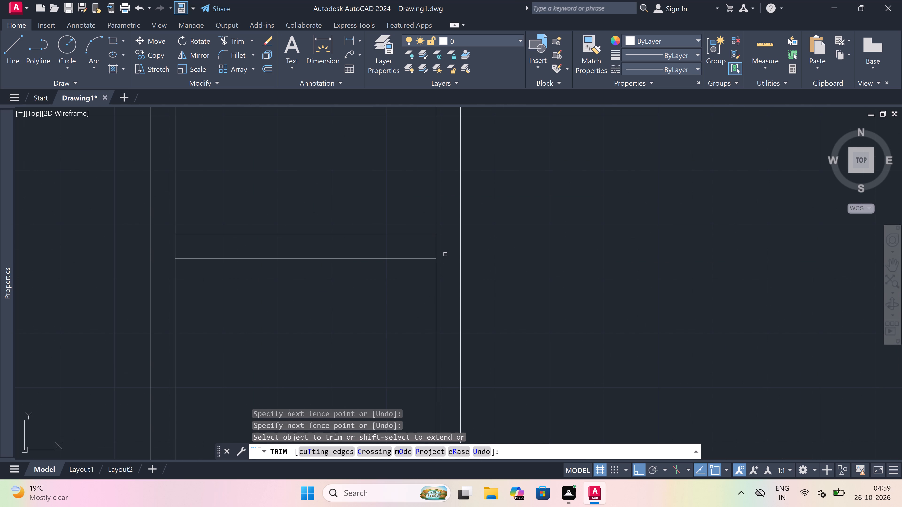
{"action": "left_click", "coordinate": [443, 245]}
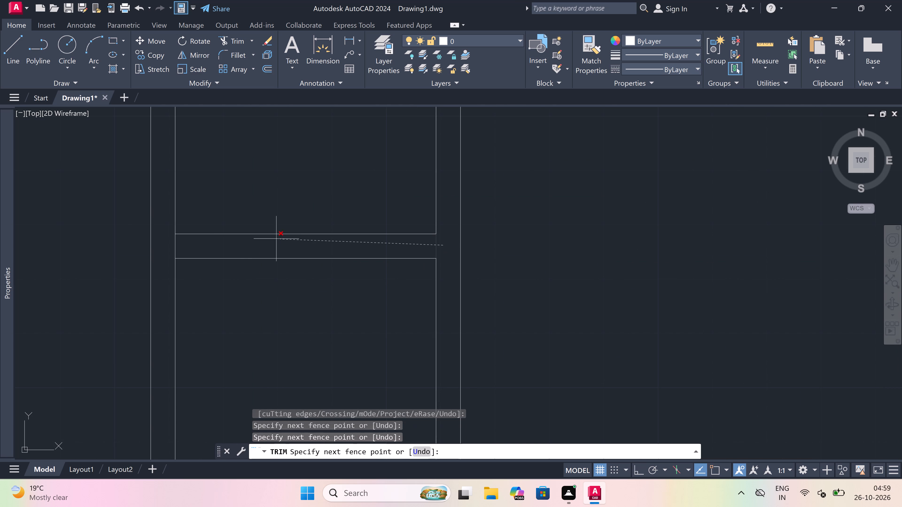
{"action": "left_click", "coordinate": [173, 243]}
{"action": "scroll", "coordinate": [267, 232], "scroll_direction": "down", "scroll_amount": 5}
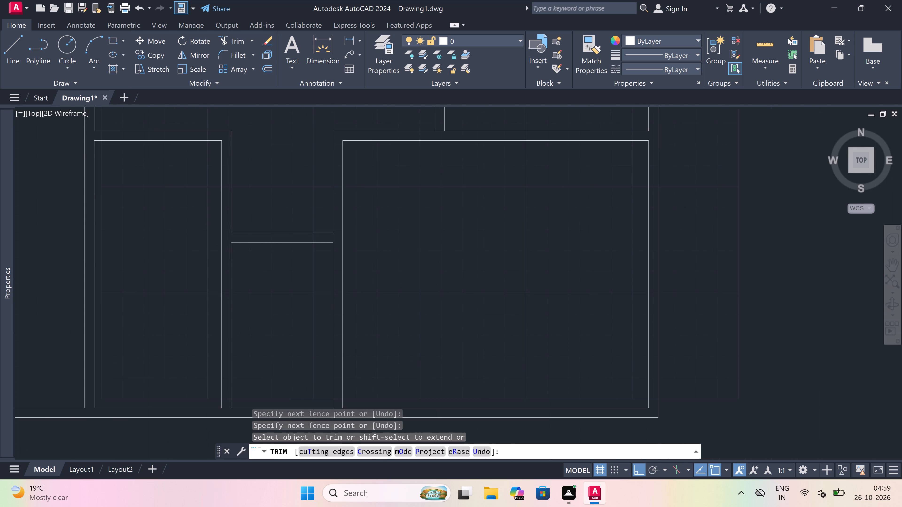
{"action": "key", "text": "Escape"}
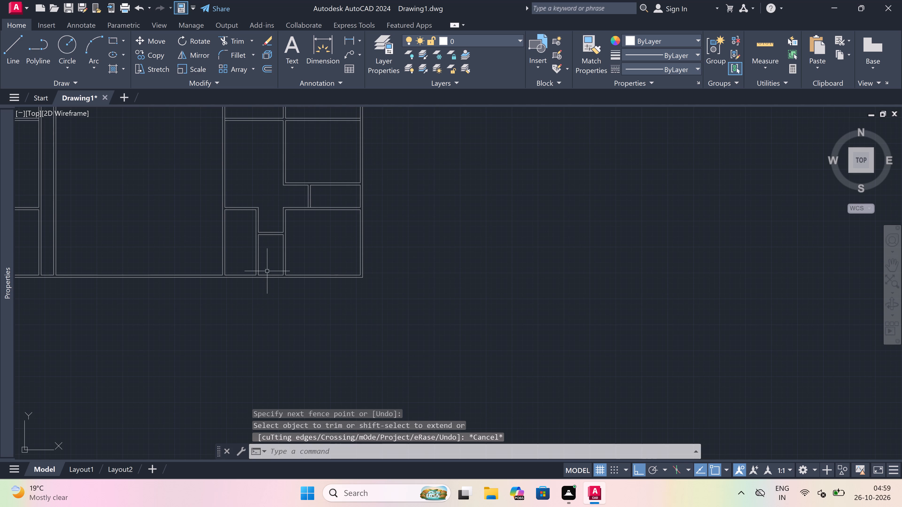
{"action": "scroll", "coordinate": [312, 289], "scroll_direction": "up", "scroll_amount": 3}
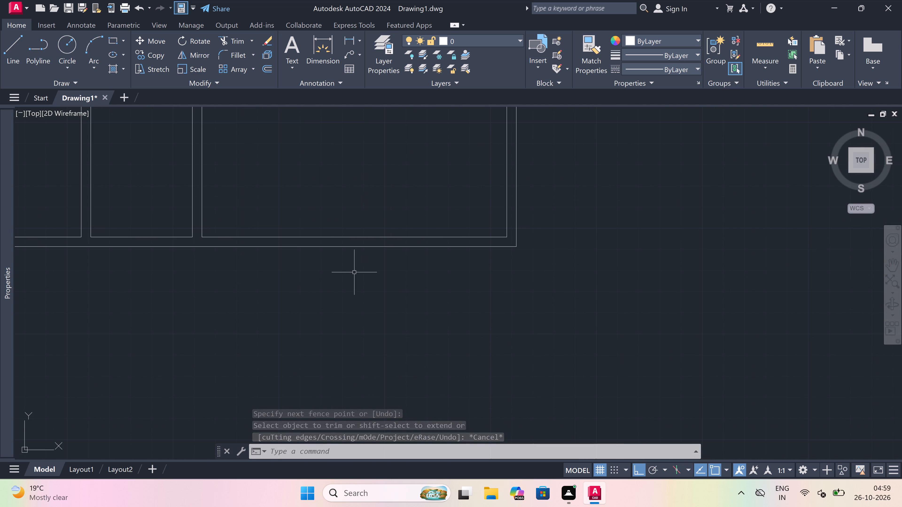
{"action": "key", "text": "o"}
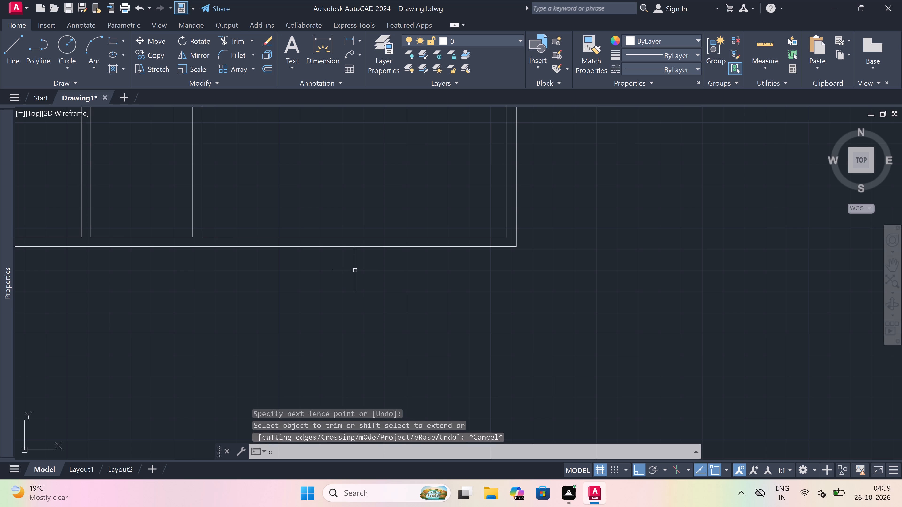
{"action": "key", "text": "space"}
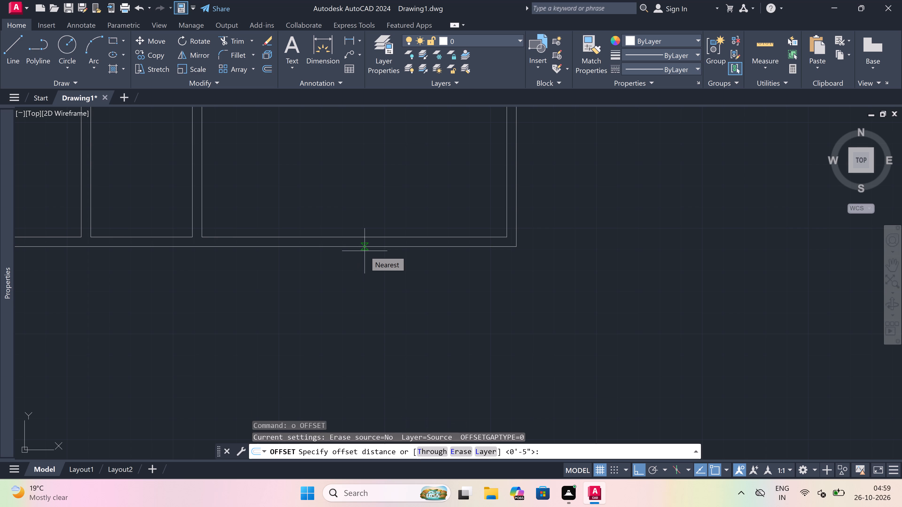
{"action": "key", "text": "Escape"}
Draw an outline from the building's southeast outer corner 3' south, west to the corner room's west wall line, and back north to the wall.
{"action": "key", "text": "l"}
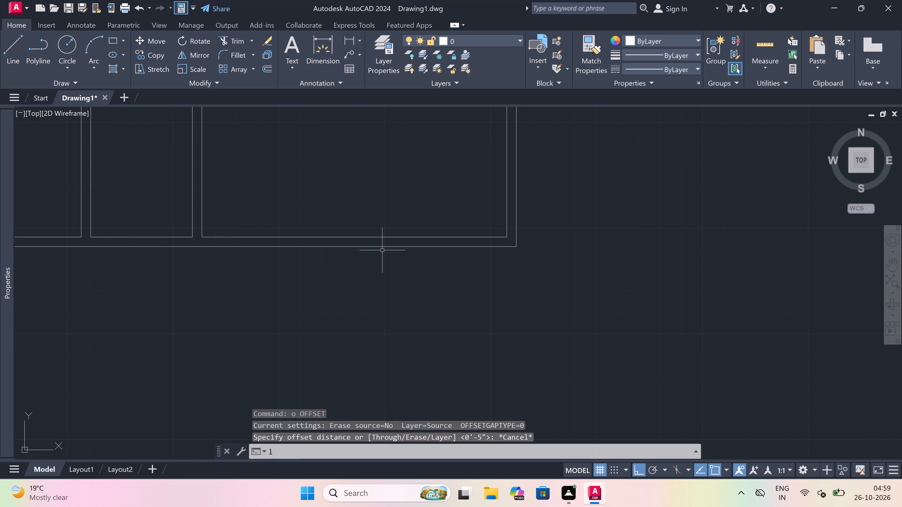
{"action": "key", "text": "space"}
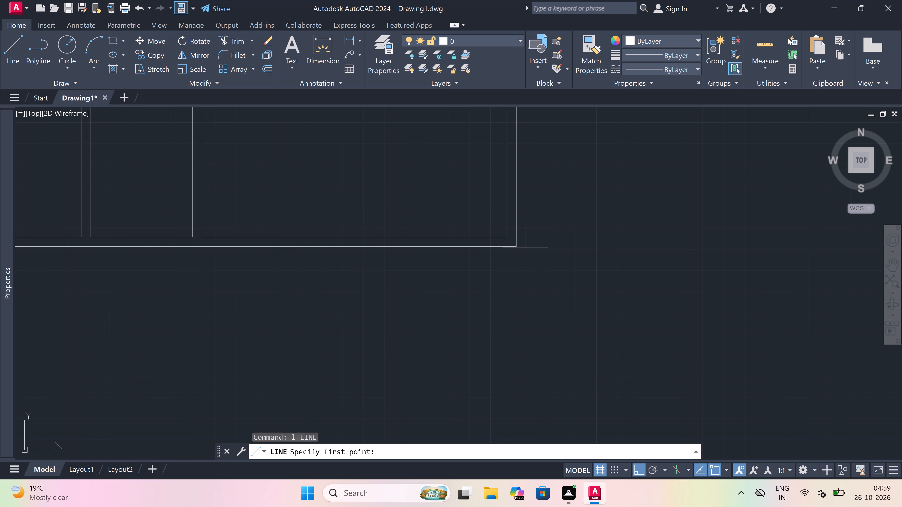
{"action": "left_click_drag", "start_coordinate": [516, 244], "coordinate": [513, 276]}
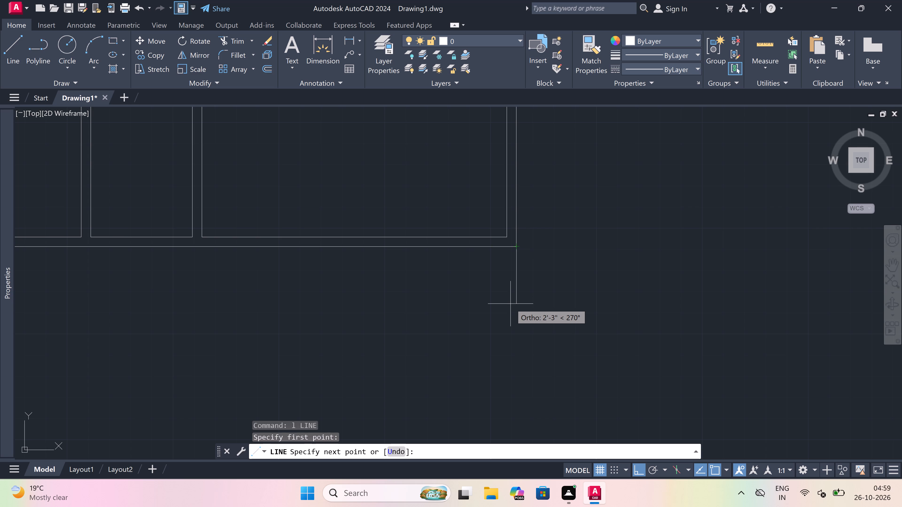
{"action": "type", "text": "3'"}
{"action": "key", "text": "space"}
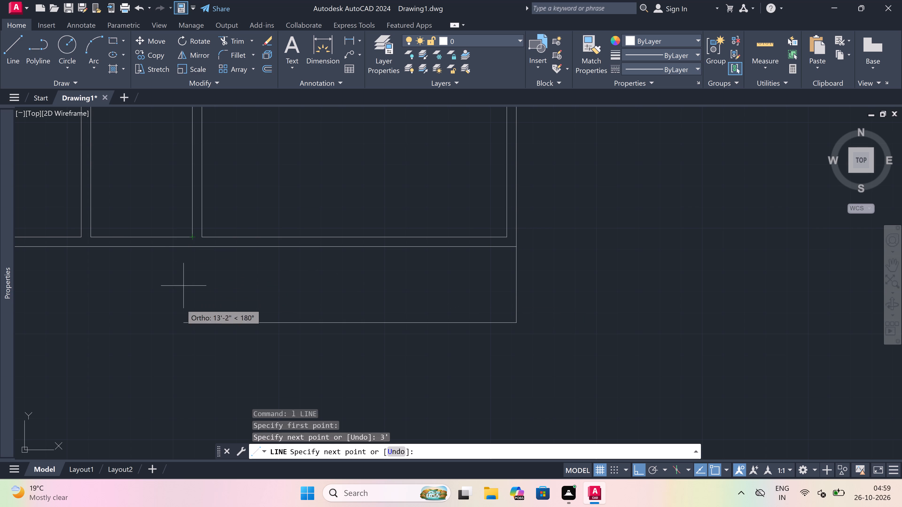
{"action": "left_click_drag", "start_coordinate": [192, 322], "coordinate": [192, 299]}
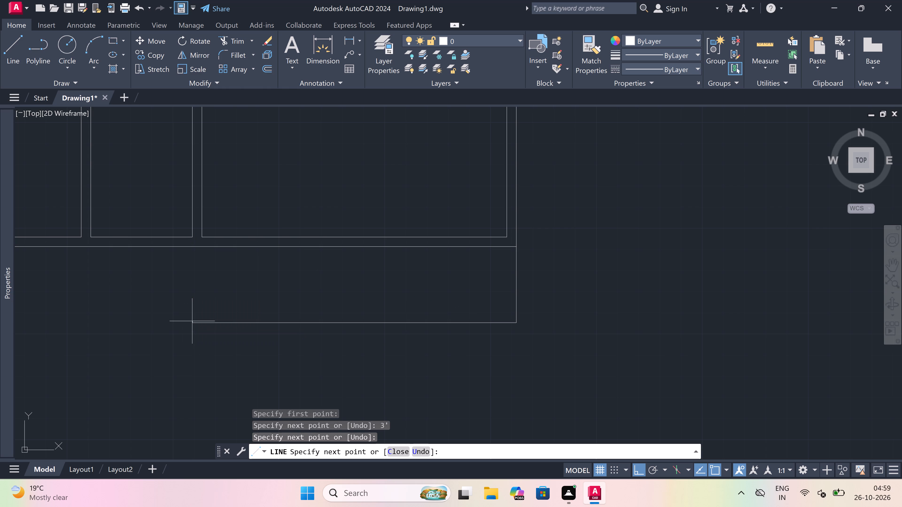
{"action": "left_click", "coordinate": [192, 240]}
{"action": "key", "text": "Escape"}
Draw the inner lines of the southern extension 4.5" inside its outline, from the corner room's southwest inner corner around to its southeast inner corner.
{"action": "key", "text": "space"}
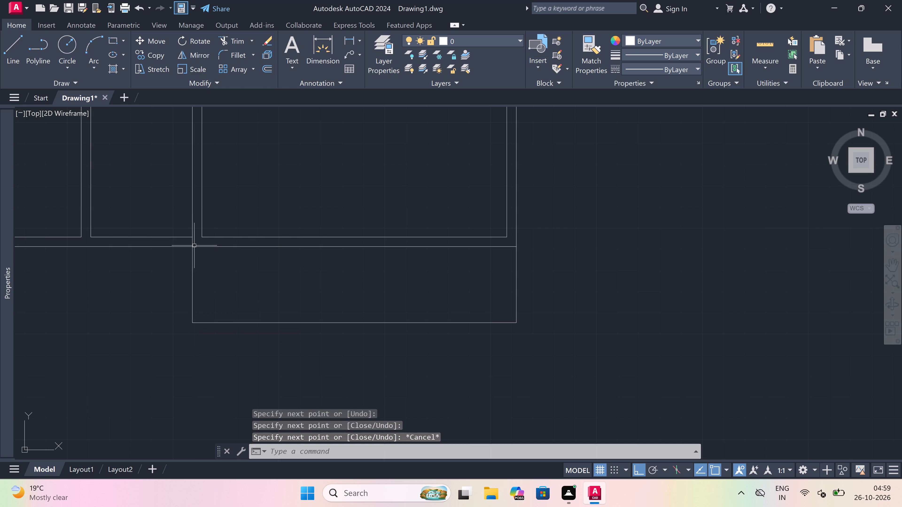
{"action": "left_click", "coordinate": [205, 238]}
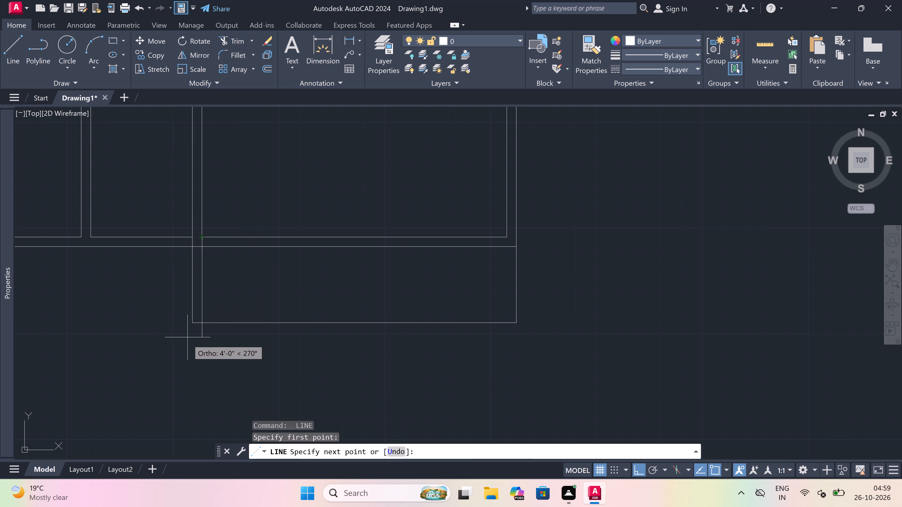
{"action": "left_click_drag", "start_coordinate": [201, 323], "coordinate": [201, 319]}
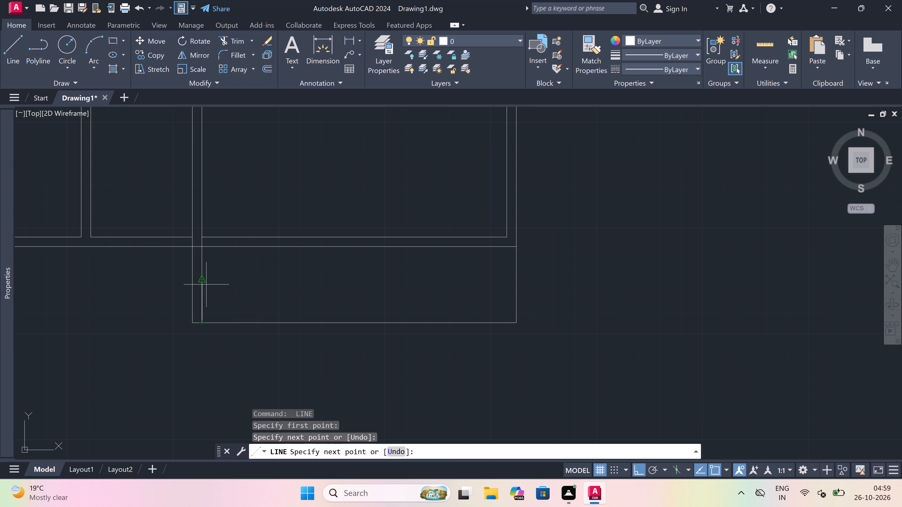
{"action": "type", "text": "4.5\""}
{"action": "key", "text": "space"}
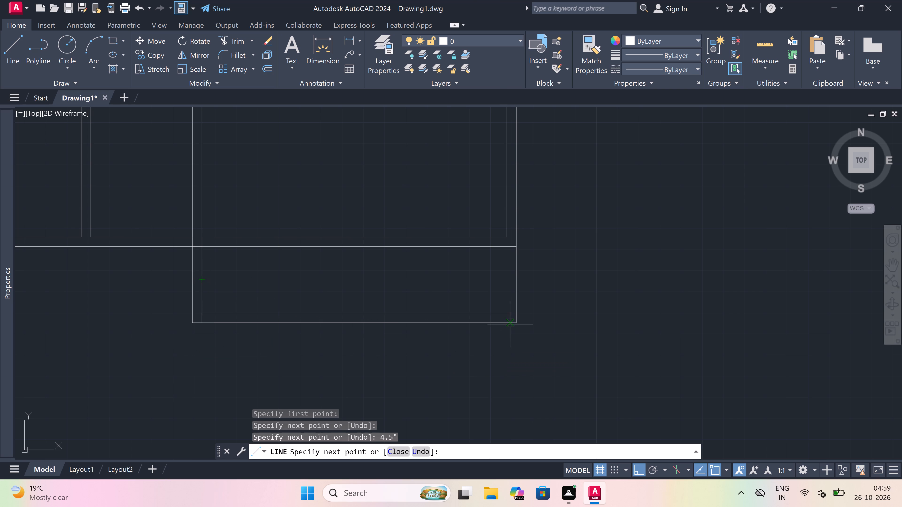
{"action": "left_click_drag", "start_coordinate": [515, 311], "coordinate": [483, 311]}
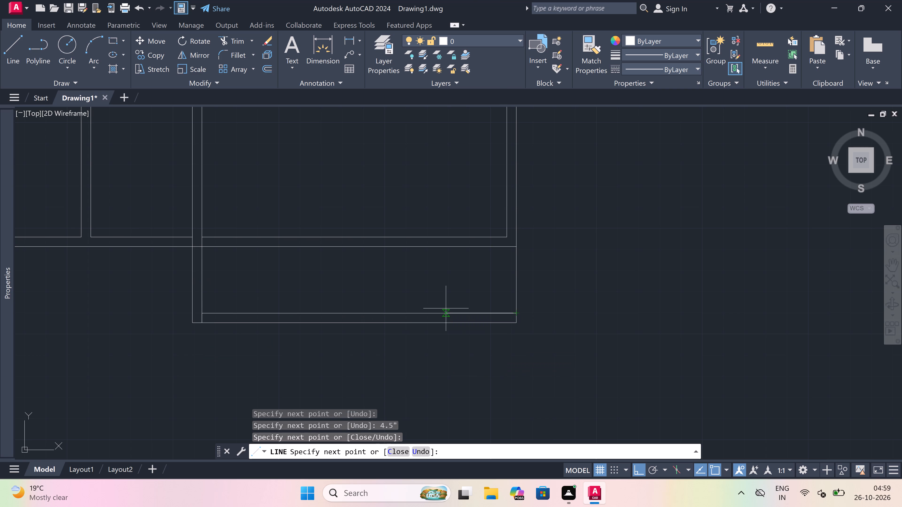
{"action": "type", "text": "4.5\""}
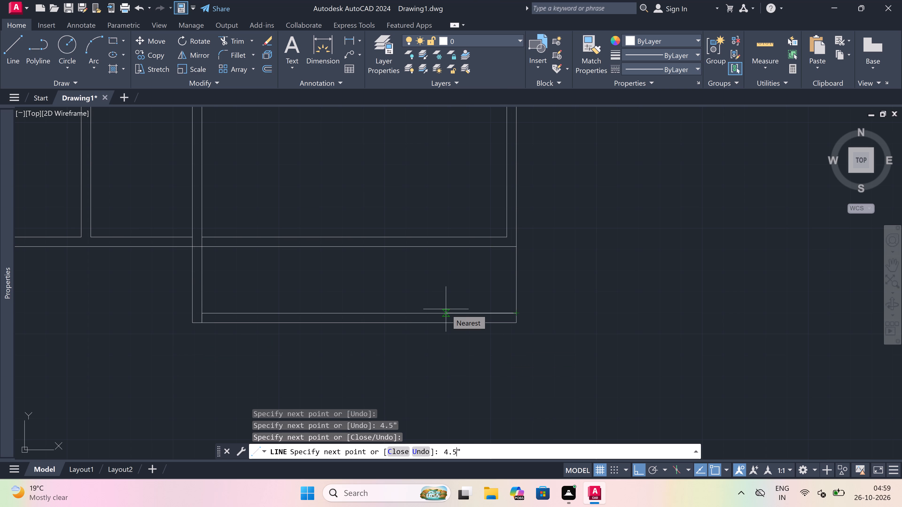
{"action": "key", "text": "space"}
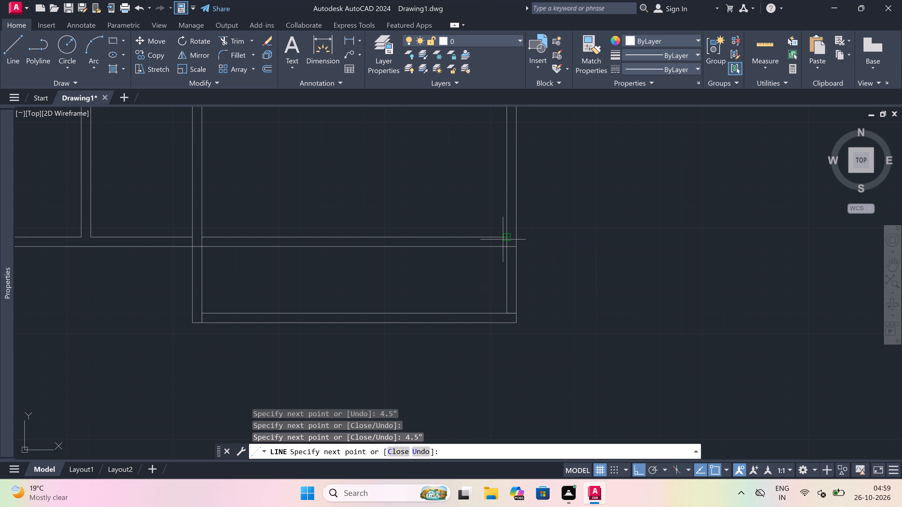
{"action": "left_click", "coordinate": [507, 238]}
{"action": "key", "text": "Escape"}
Regenerate the drawing.
{"action": "key", "text": "r"}
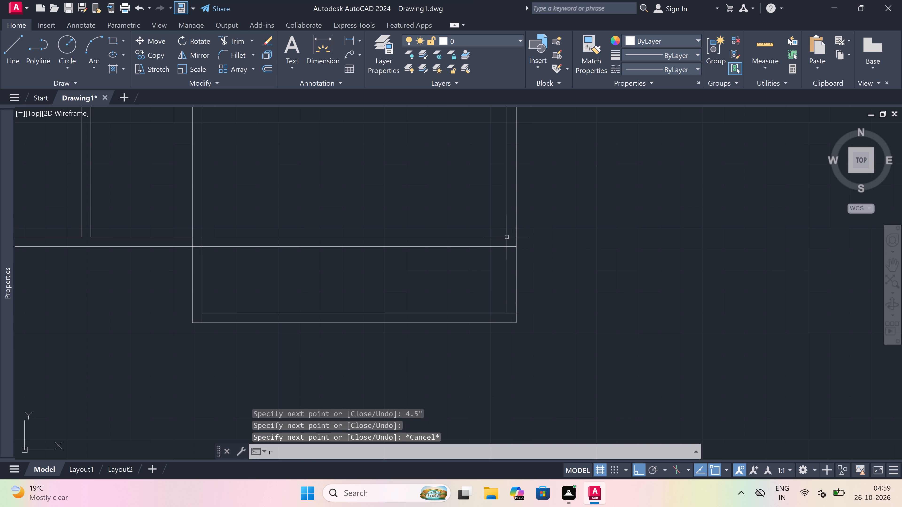
{"action": "key", "text": "e"}
{"action": "key", "text": "space"}
Trim the south wall's outer line and the extension's inner south line between the two lines of the east wall.
{"action": "scroll", "coordinate": [513, 243], "scroll_direction": "up", "scroll_amount": 2}
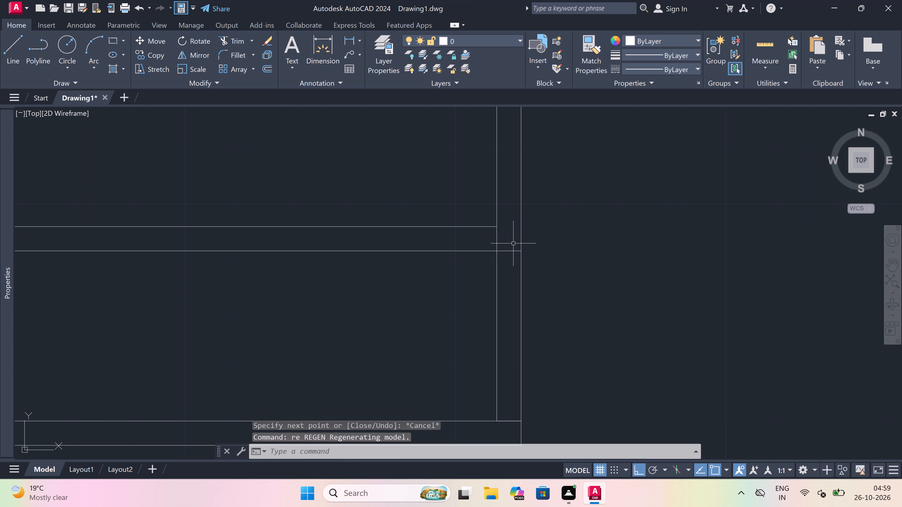
{"action": "type", "text": "tr"}
{"action": "key", "text": "space"}
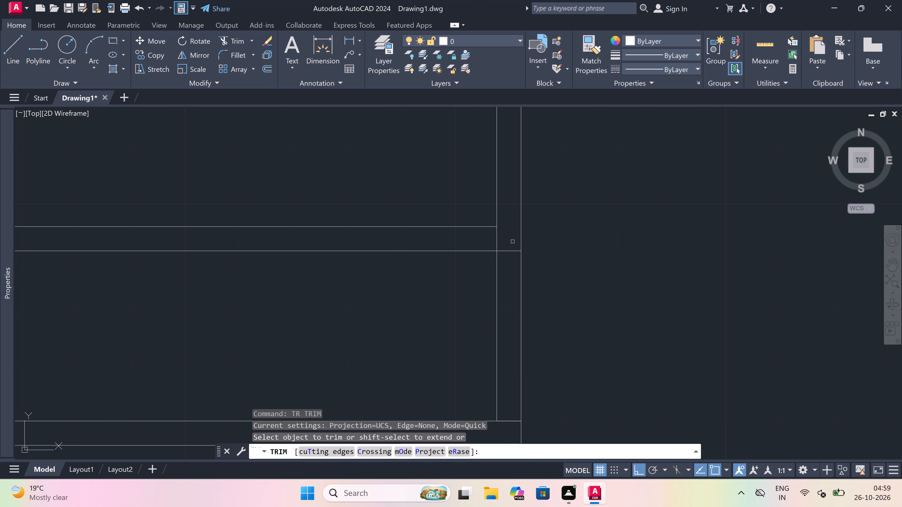
{"action": "scroll", "coordinate": [513, 242], "scroll_direction": "up", "scroll_amount": 1}
{"action": "left_click_drag", "start_coordinate": [507, 235], "coordinate": [507, 238]}
{"action": "scroll", "coordinate": [491, 325], "scroll_direction": "down", "scroll_amount": 3}
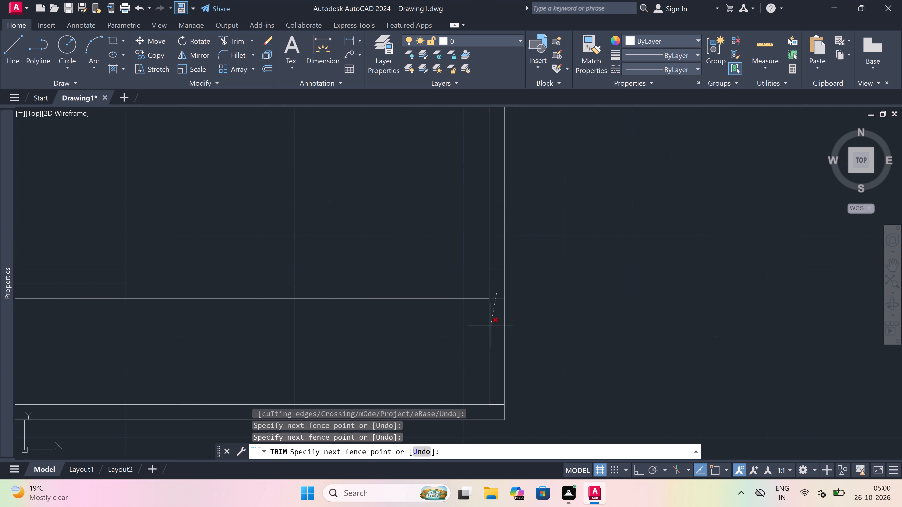
{"action": "scroll", "coordinate": [491, 325], "scroll_direction": "down", "scroll_amount": 1}
{"action": "scroll", "coordinate": [489, 384], "scroll_direction": "up", "scroll_amount": 2}
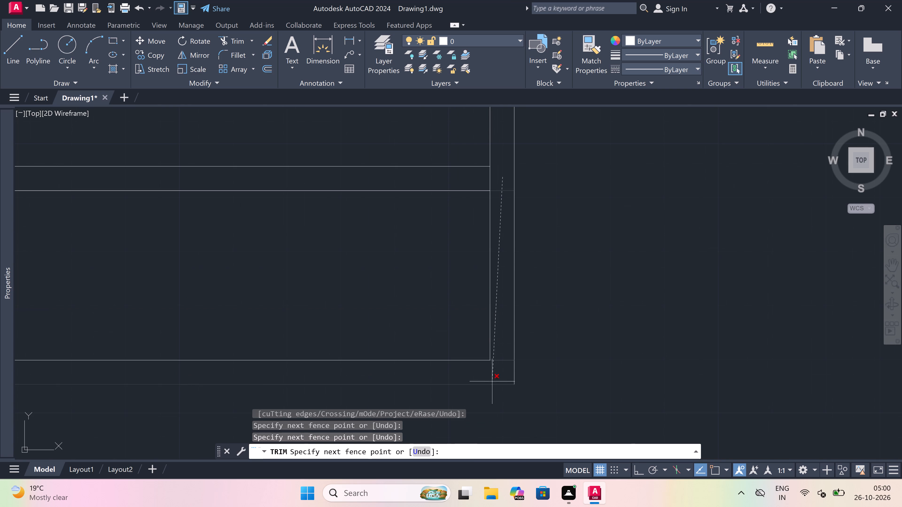
{"action": "left_click", "coordinate": [498, 370]}
{"action": "scroll", "coordinate": [498, 369], "scroll_direction": "down", "scroll_amount": 5}
{"action": "scroll", "coordinate": [402, 346], "scroll_direction": "up", "scroll_amount": 2}
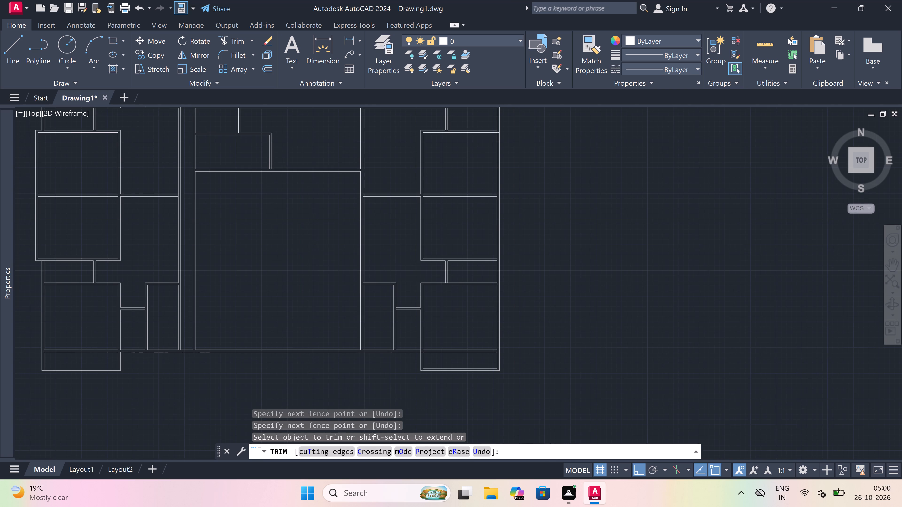
Trim the south wall's outer line between the two lines of the southeastern corner room's west wall.
{"action": "scroll", "coordinate": [453, 364], "scroll_direction": "up", "scroll_amount": 3}
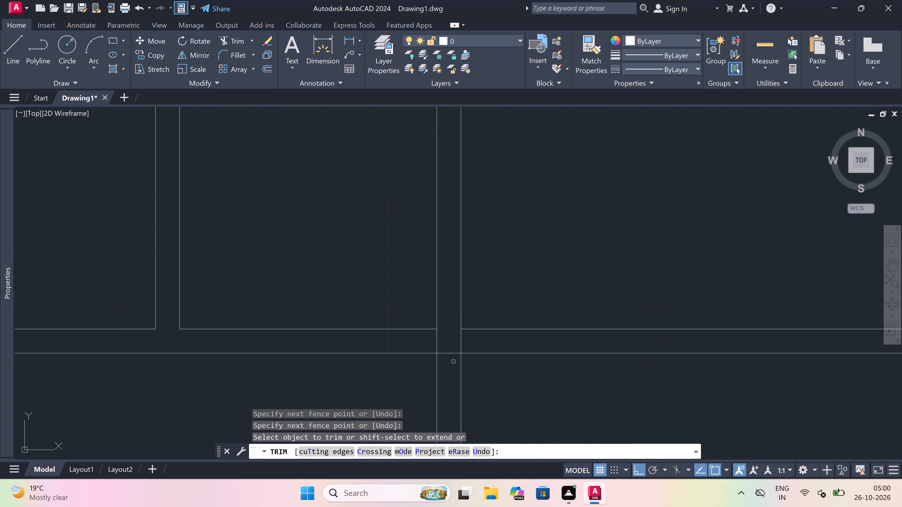
{"action": "left_click", "coordinate": [453, 352]}
{"action": "scroll", "coordinate": [449, 335], "scroll_direction": "down", "scroll_amount": 4}
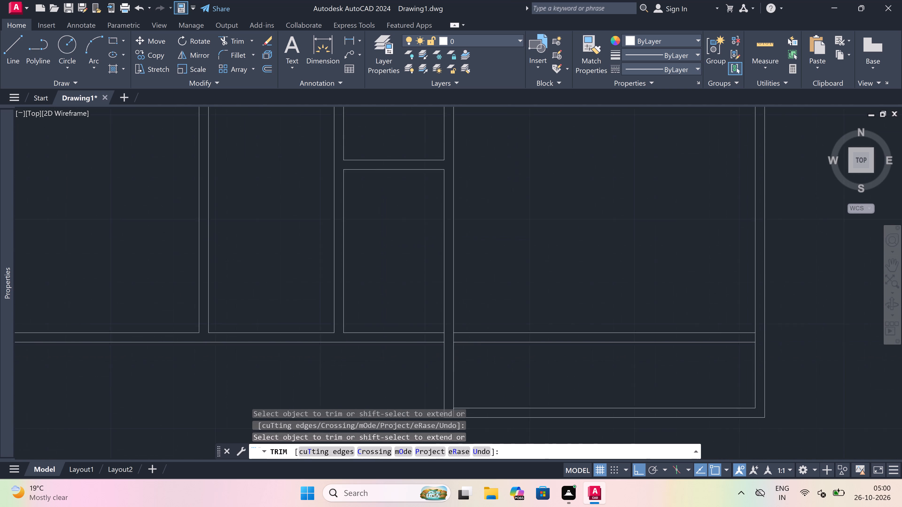
{"action": "scroll", "coordinate": [442, 367], "scroll_direction": "up", "scroll_amount": 2}
{"action": "scroll", "coordinate": [462, 360], "scroll_direction": "up", "scroll_amount": 2}
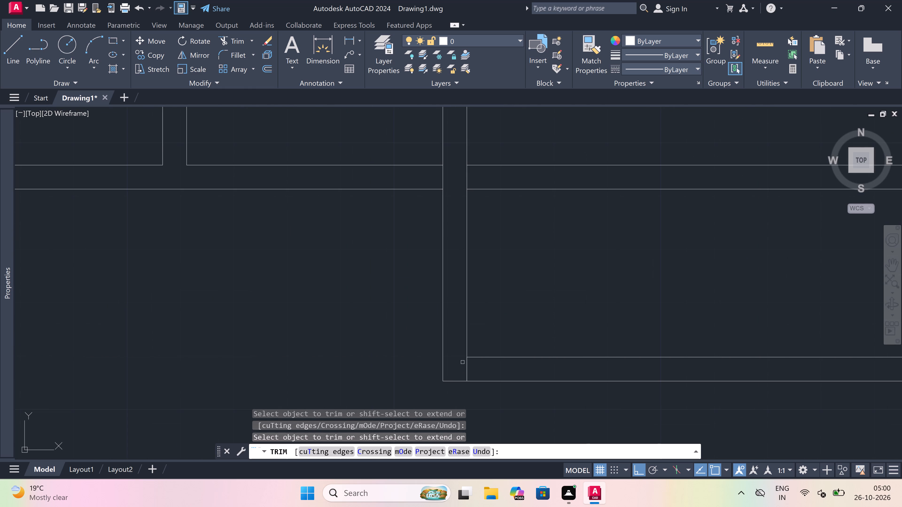
{"action": "scroll", "coordinate": [273, 305], "scroll_direction": "down", "scroll_amount": 4}
{"action": "key", "text": "Escape"}
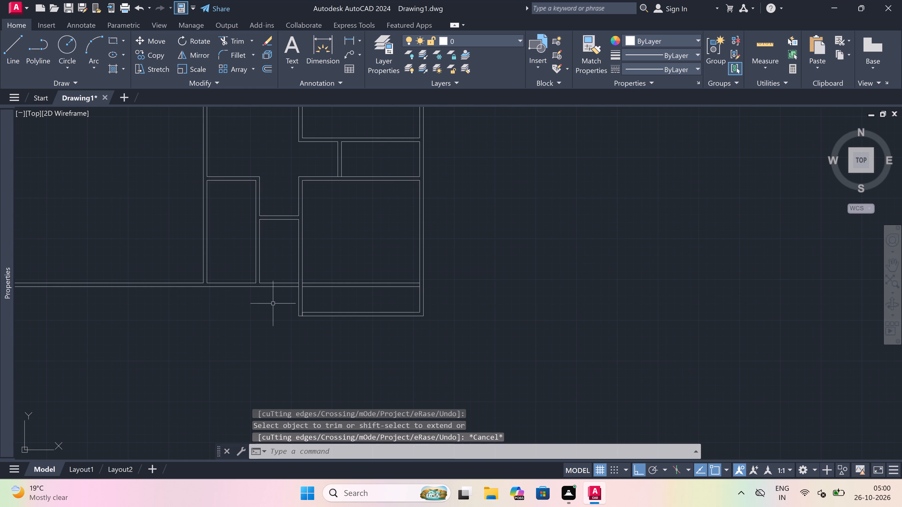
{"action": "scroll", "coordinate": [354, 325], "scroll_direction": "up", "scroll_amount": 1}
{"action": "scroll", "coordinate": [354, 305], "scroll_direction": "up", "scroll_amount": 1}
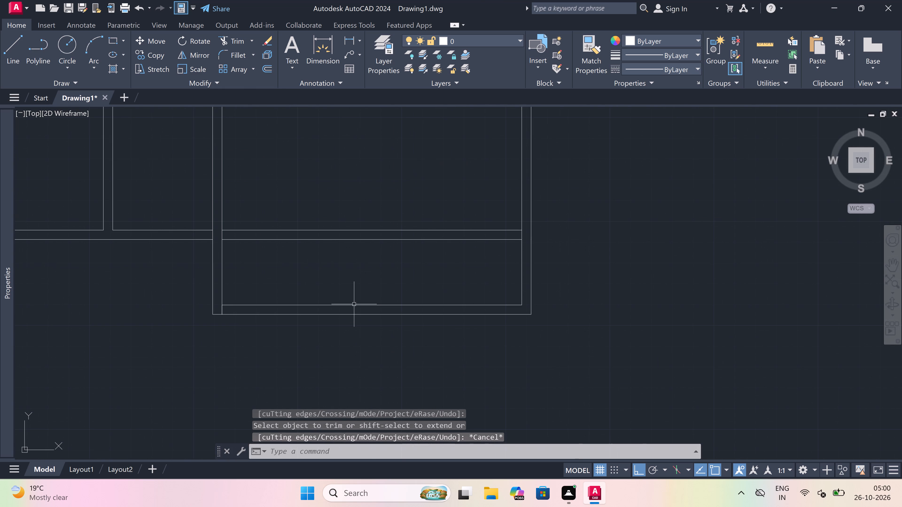
Extend the inner east line of the southeastern extension to its outer south line.
{"action": "key", "text": "e"}
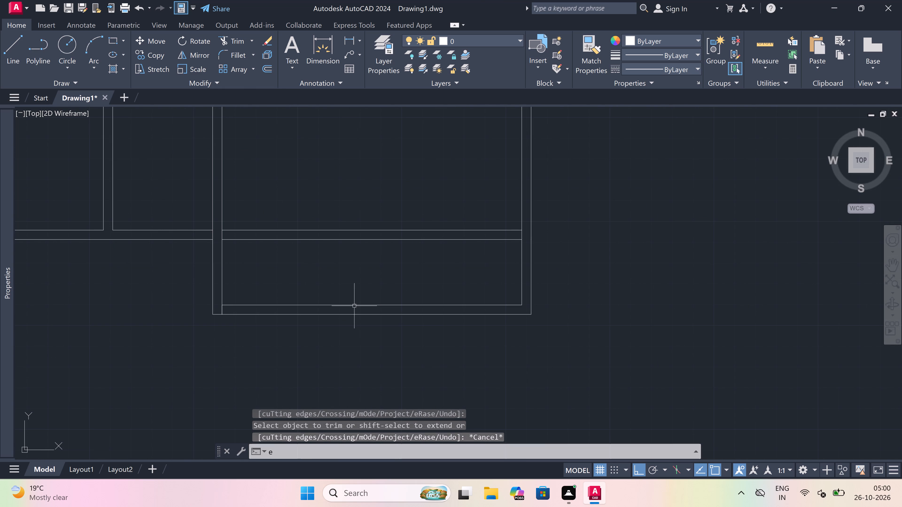
{"action": "key", "text": "x"}
{"action": "key", "text": "space"}
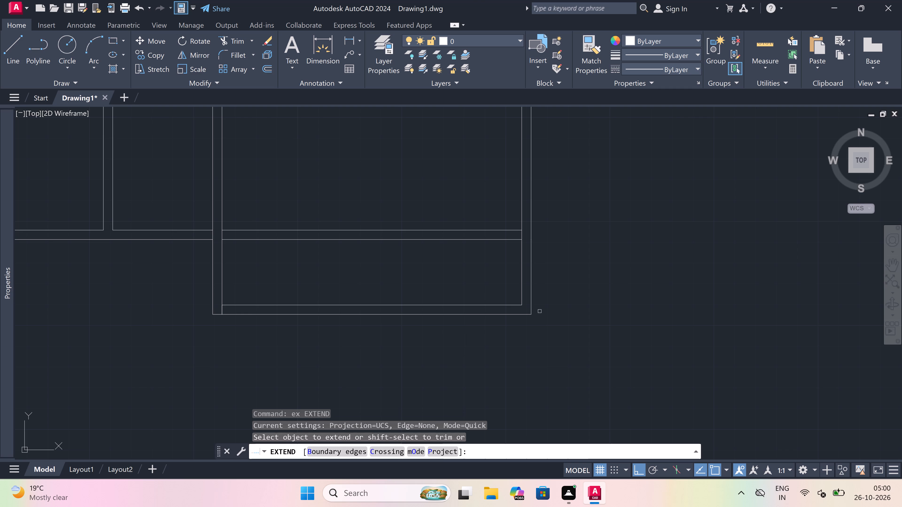
{"action": "left_click", "coordinate": [519, 293]}
{"action": "left_click", "coordinate": [527, 294]}
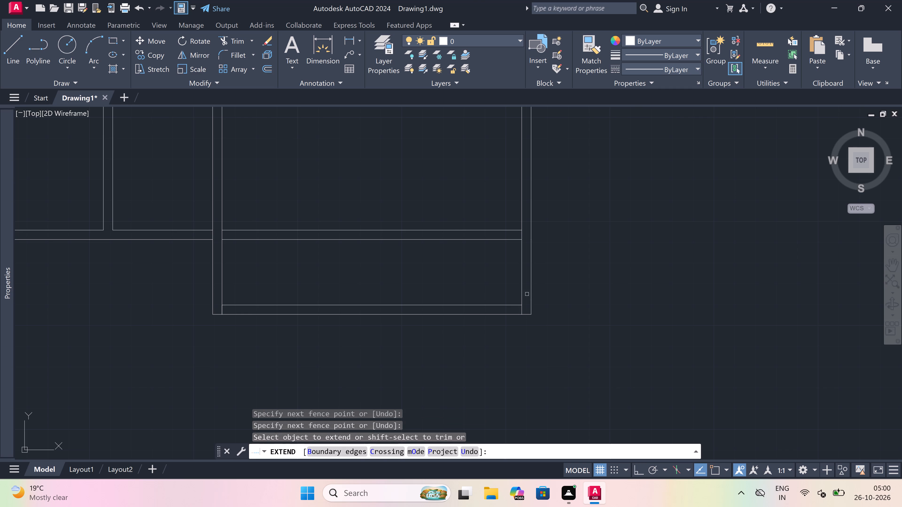
{"action": "key", "text": "Escape"}
Trim away the southeastern extension's inner south line, between its west and east walls.
{"action": "type", "text": "tr"}
{"action": "key", "text": "space"}
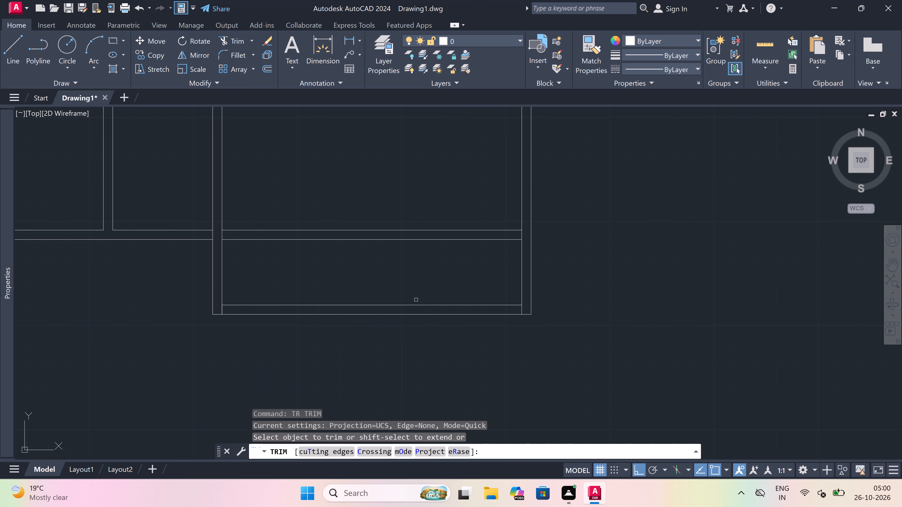
{"action": "left_click", "coordinate": [410, 304]}
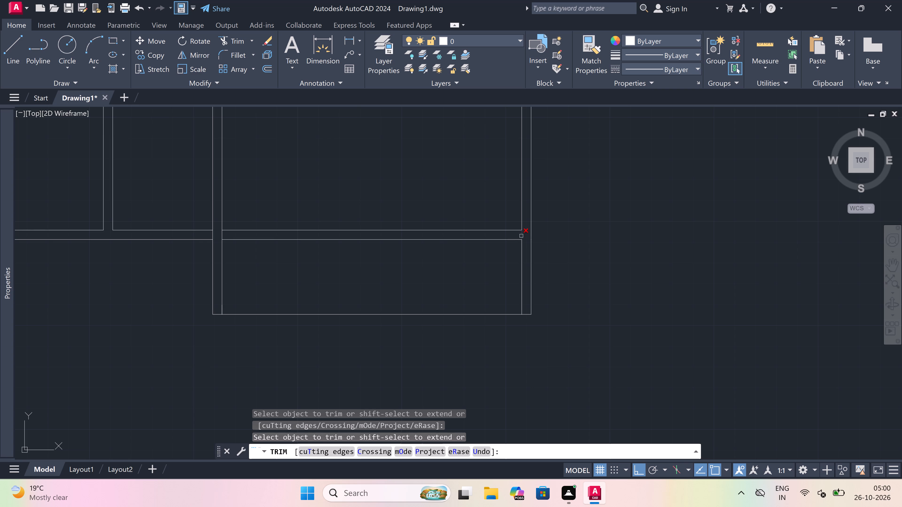
Trim the inner lines of the southeastern corner room's east and west walls between the two lines of the south wall.
{"action": "left_click", "coordinate": [521, 236]}
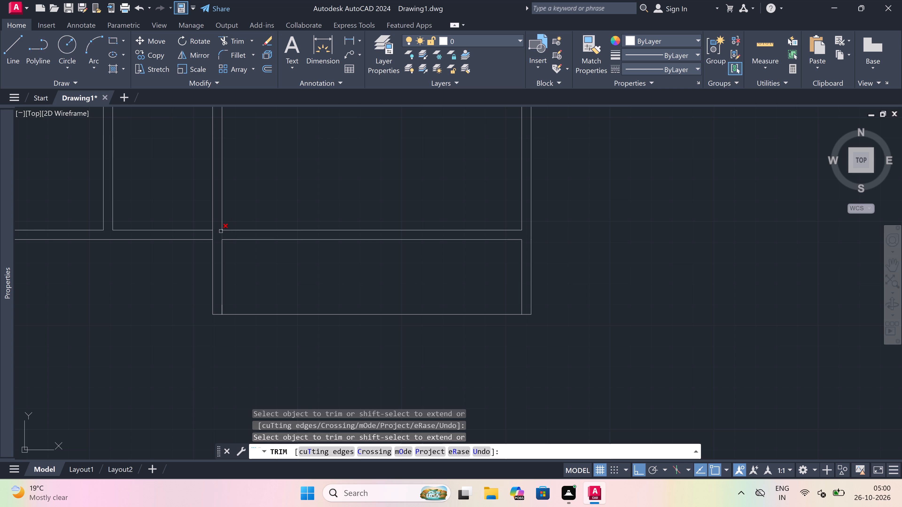
{"action": "left_click_drag", "start_coordinate": [221, 232], "coordinate": [235, 238]}
{"action": "scroll", "coordinate": [335, 275], "scroll_direction": "down", "scroll_amount": 4}
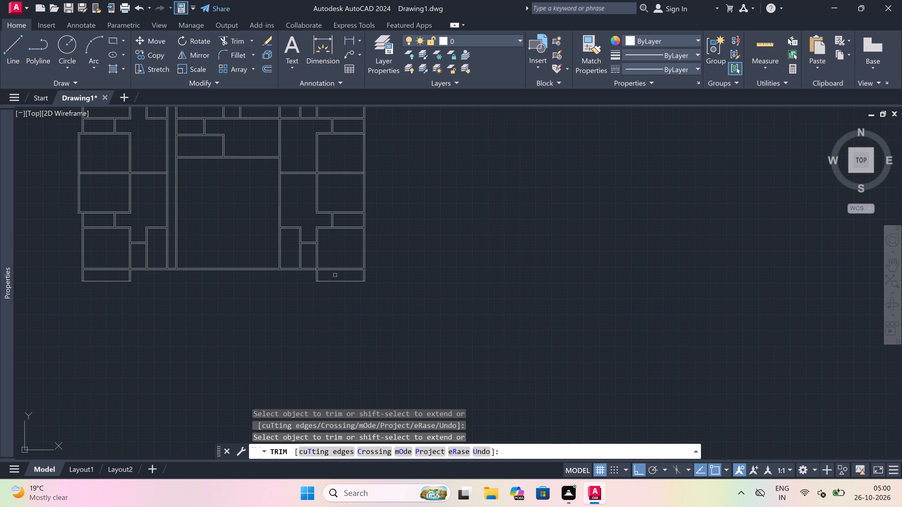
{"action": "key", "text": "Escape"}
Examine the overall floor plan and the wall layout along its south side.
{"action": "scroll", "coordinate": [335, 275], "scroll_direction": "down", "scroll_amount": 2}
{"action": "scroll", "coordinate": [292, 269], "scroll_direction": "up", "scroll_amount": 2}
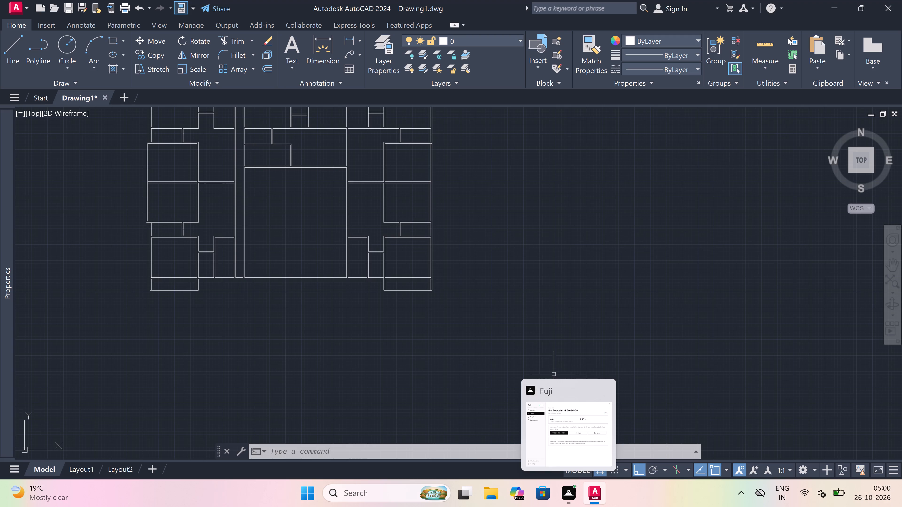
{"action": "scroll", "coordinate": [352, 215], "scroll_direction": "down", "scroll_amount": 4}
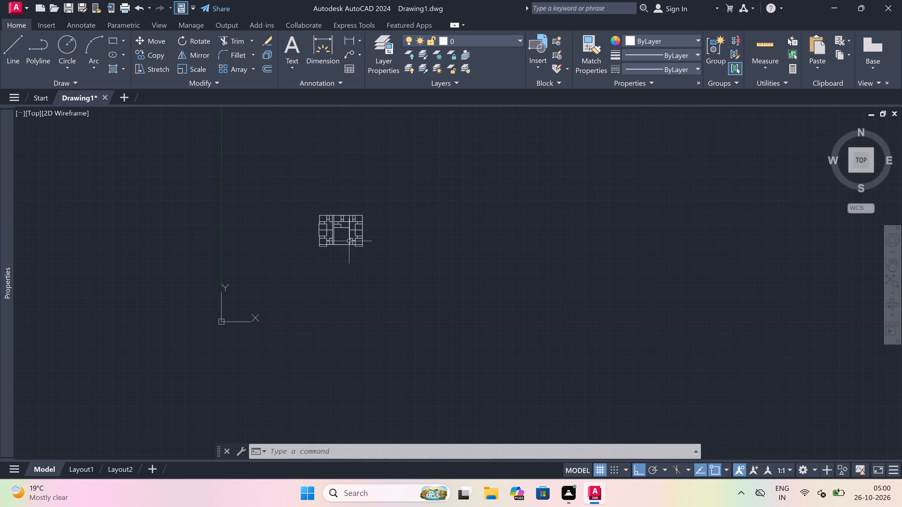
{"action": "scroll", "coordinate": [344, 231], "scroll_direction": "up", "scroll_amount": 3}
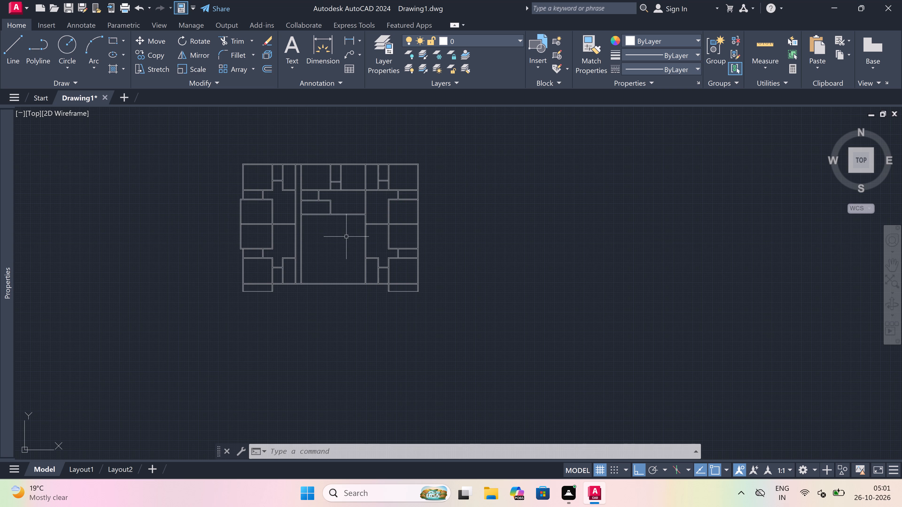
{"action": "scroll", "coordinate": [350, 243], "scroll_direction": "down", "scroll_amount": 3}
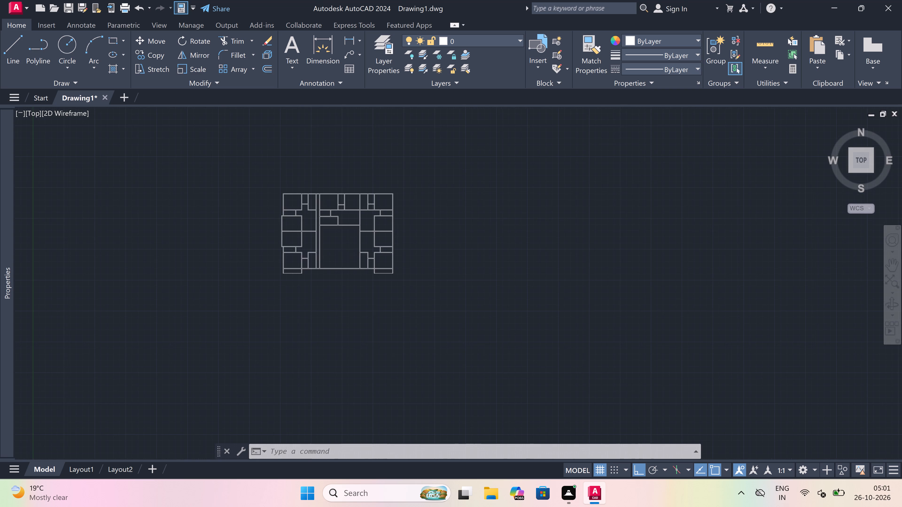
{"action": "scroll", "coordinate": [330, 261], "scroll_direction": "up", "scroll_amount": 3}
{"action": "scroll", "coordinate": [353, 270], "scroll_direction": "up", "scroll_amount": 2}
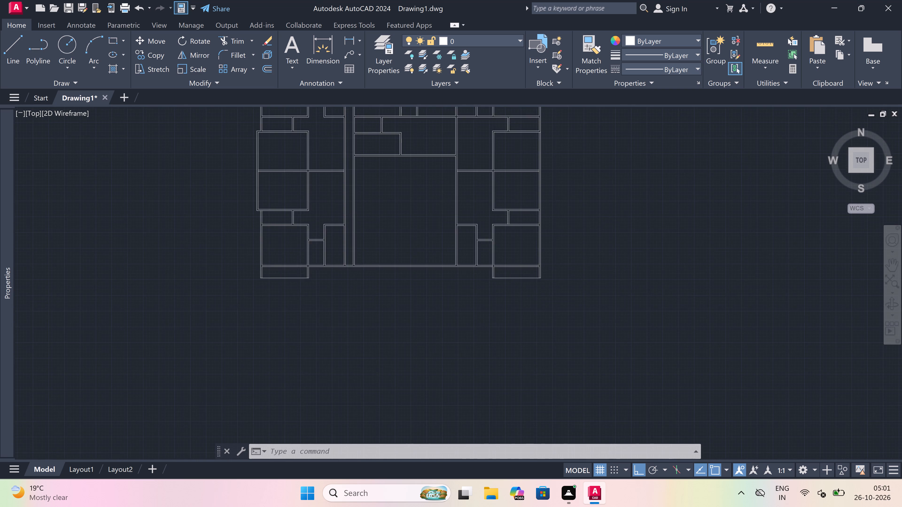
{"action": "scroll", "coordinate": [353, 269], "scroll_direction": "up", "scroll_amount": 1}
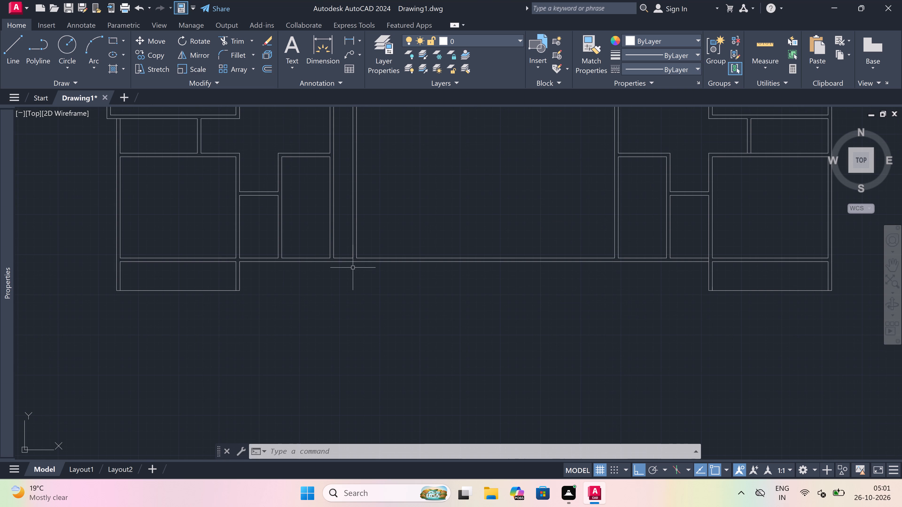
{"action": "scroll", "coordinate": [353, 268], "scroll_direction": "down", "scroll_amount": 1}
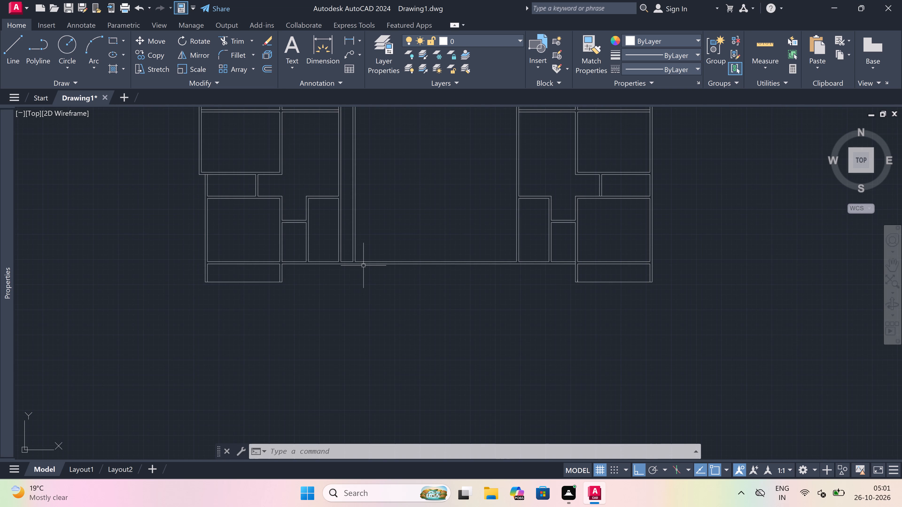
{"action": "scroll", "coordinate": [363, 265], "scroll_direction": "down", "scroll_amount": 3}
{"action": "scroll", "coordinate": [395, 246], "scroll_direction": "up", "scroll_amount": 3}
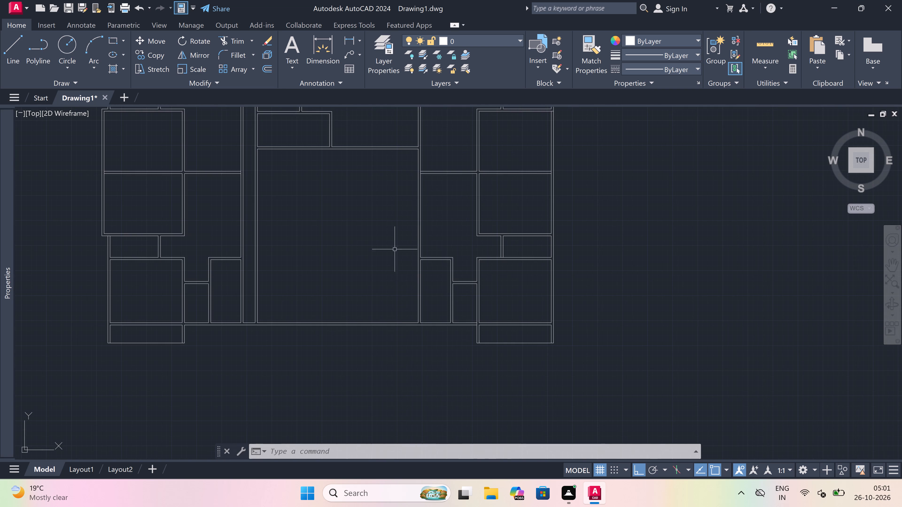
Offset the west line of the large central room's east wall 10' to the west, into the room.
{"action": "scroll", "coordinate": [403, 306], "scroll_direction": "up", "scroll_amount": 2}
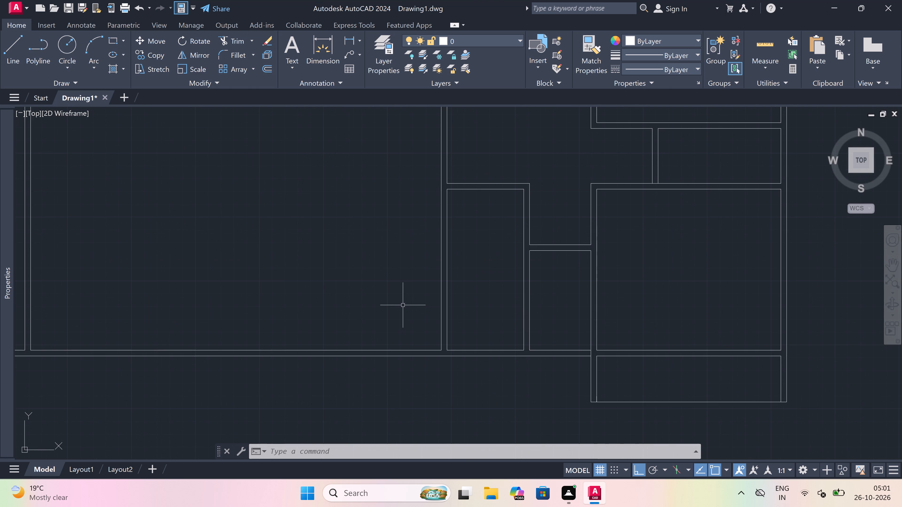
{"action": "type", "text": "o"}
{"action": "key", "text": "space"}
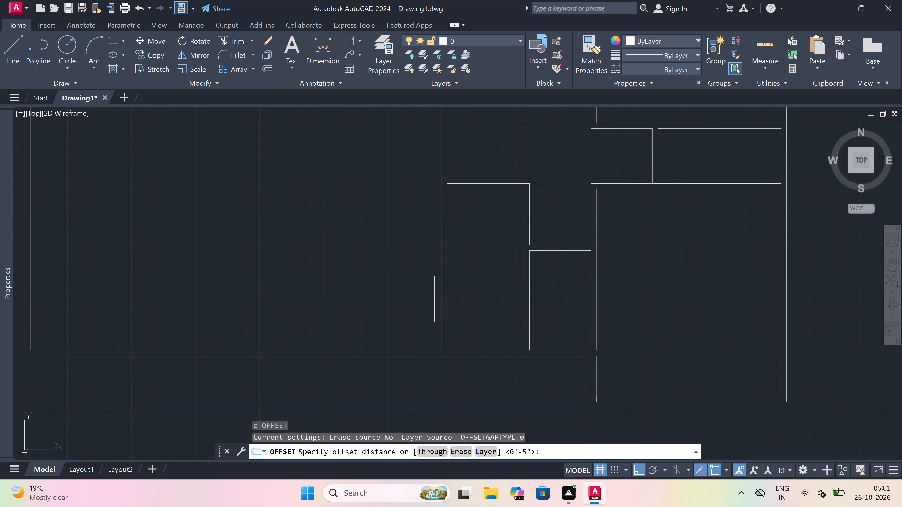
{"action": "left_click_drag", "start_coordinate": [440, 298], "coordinate": [412, 297]}
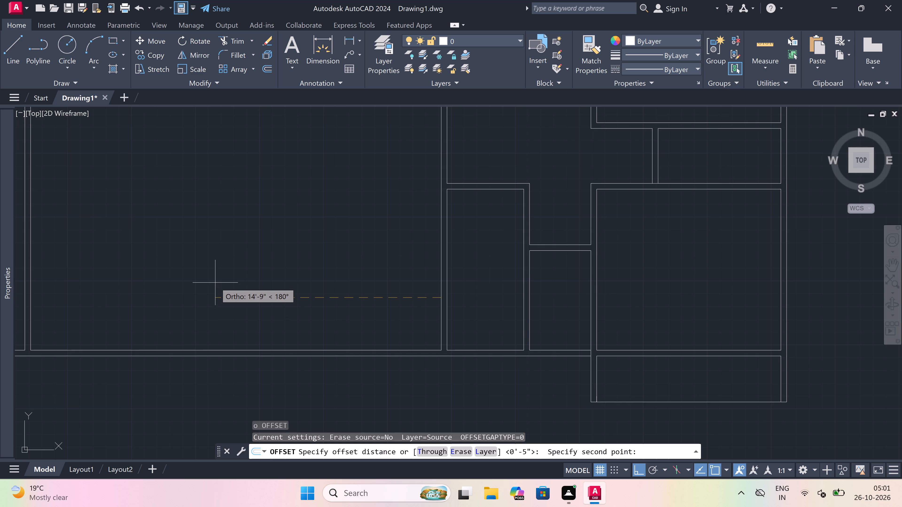
{"action": "key", "text": "1"}
{"action": "type", "text": "0'"}
{"action": "key", "text": "space"}
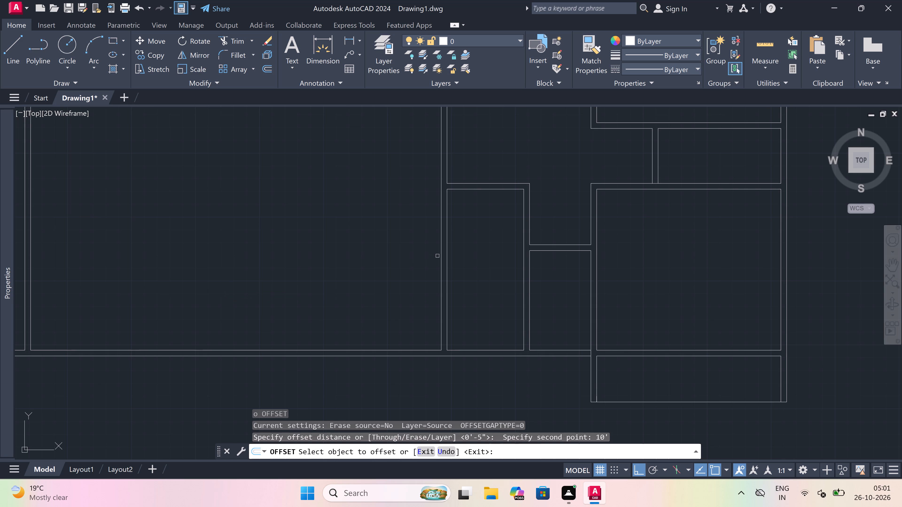
{"action": "left_click_drag", "start_coordinate": [441, 257], "coordinate": [409, 257]}
{"action": "left_click", "coordinate": [347, 262]}
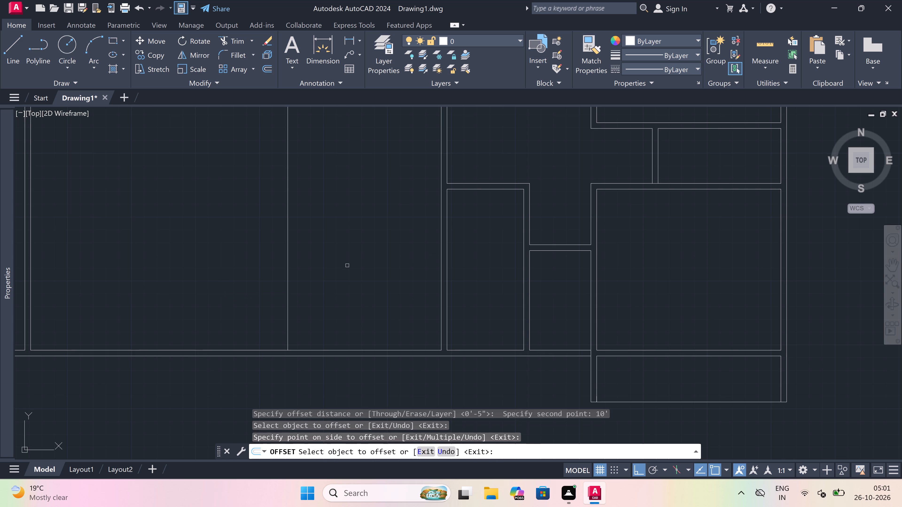
{"action": "key", "text": "Escape"}
Offset the new vertical line in the central room 4.5" to the west to form a partition wall.
{"action": "key", "text": "space"}
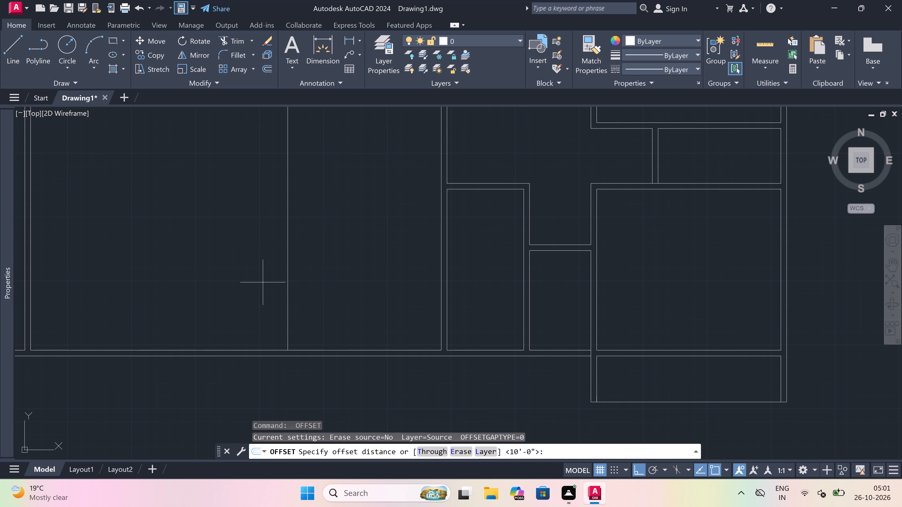
{"action": "left_click_drag", "start_coordinate": [287, 279], "coordinate": [277, 280]}
{"action": "key", "text": "4"}
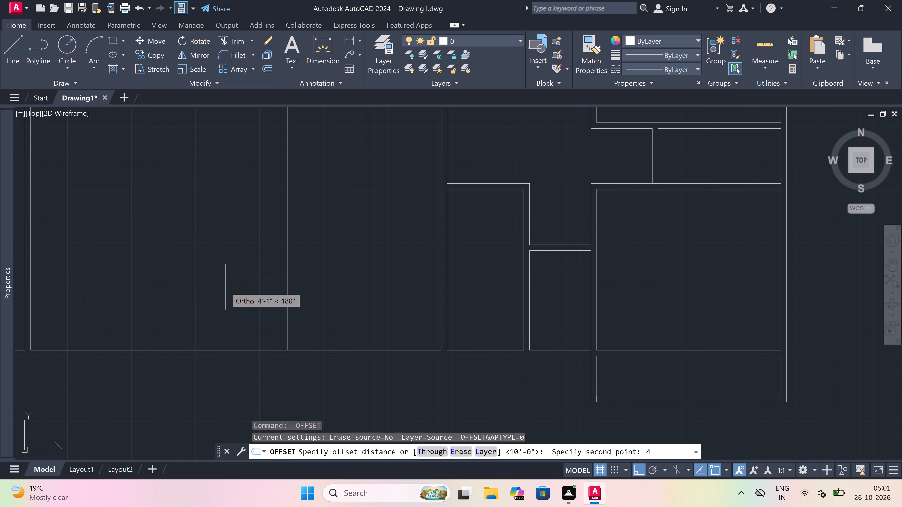
{"action": "key", "text": "period"}
{"action": "key", "text": "5"}
{"action": "type", "text": "\""}
{"action": "key", "text": "space"}
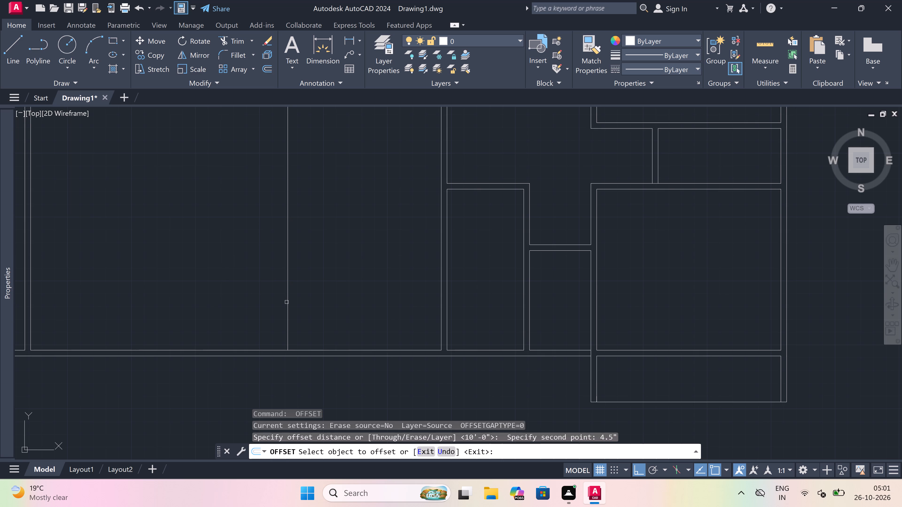
{"action": "left_click_drag", "start_coordinate": [287, 302], "coordinate": [283, 302]}
{"action": "left_click", "coordinate": [235, 303]}
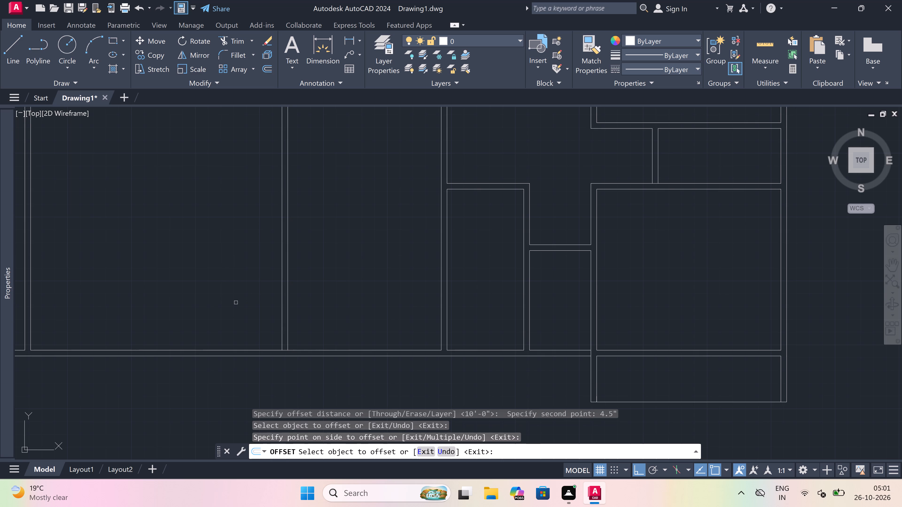
{"action": "key", "text": "Escape"}
Offset the west line of the central room's new partition wall 4' to the west.
{"action": "key", "text": "space"}
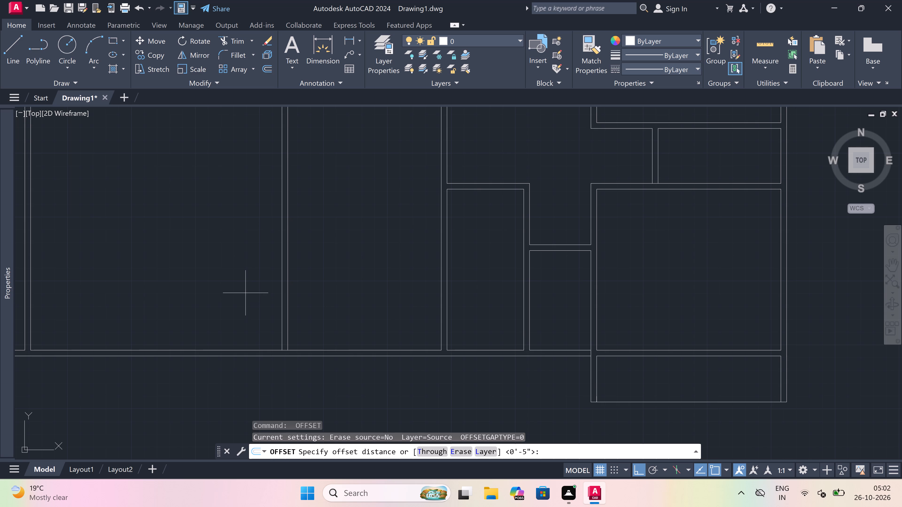
{"action": "left_click", "coordinate": [279, 277]}
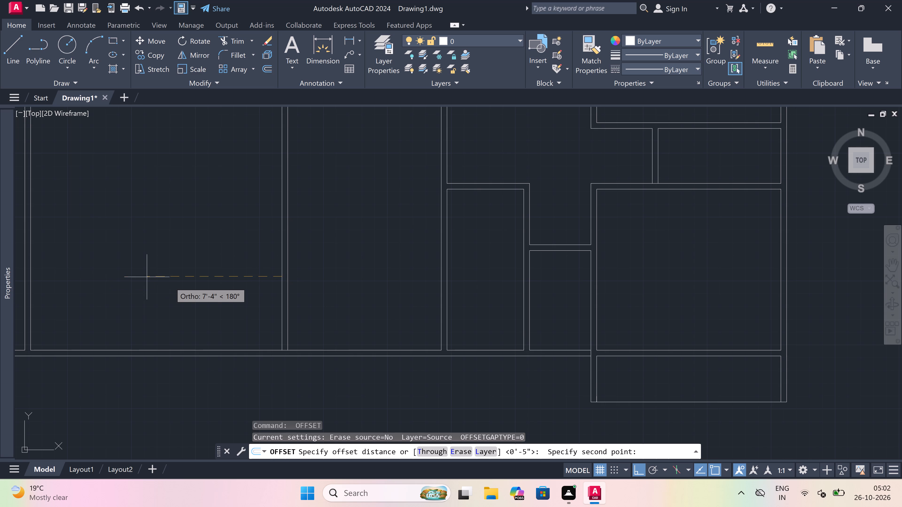
{"action": "scroll", "coordinate": [170, 282], "scroll_direction": "down", "scroll_amount": 2}
{"action": "scroll", "coordinate": [123, 274], "scroll_direction": "up", "scroll_amount": 2}
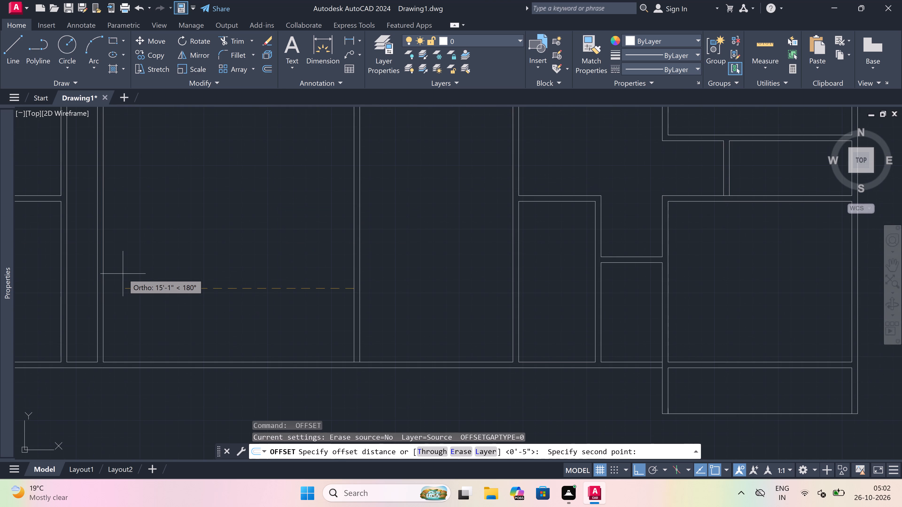
{"action": "scroll", "coordinate": [186, 279], "scroll_direction": "up", "scroll_amount": 1}
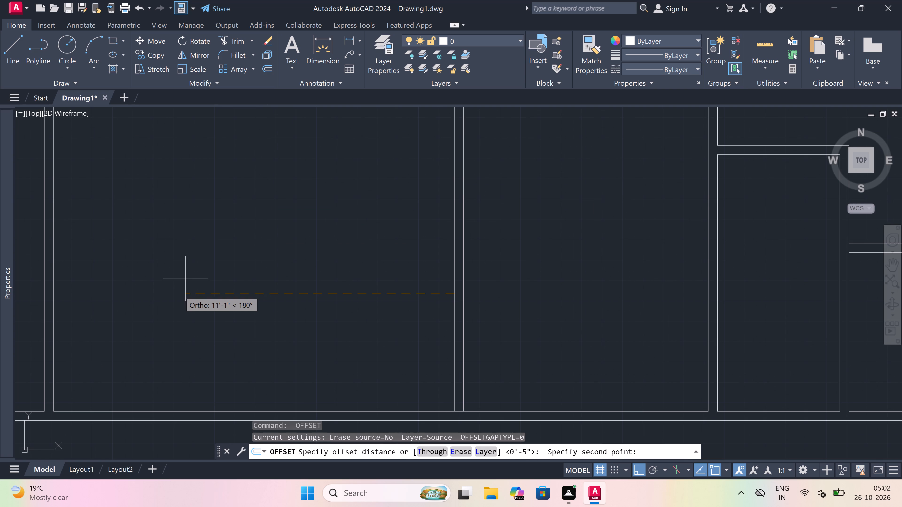
{"action": "key", "text": "4"}
{"action": "type", "text": "'"}
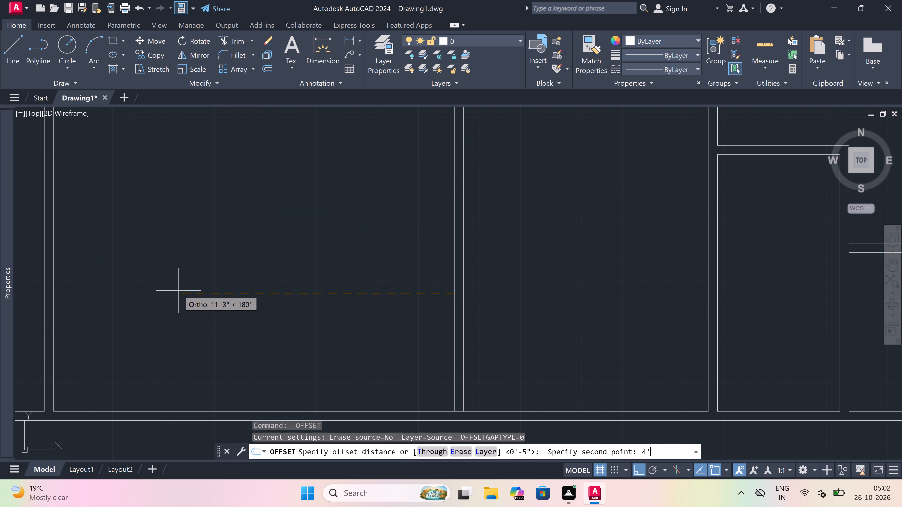
{"action": "key", "text": "space"}
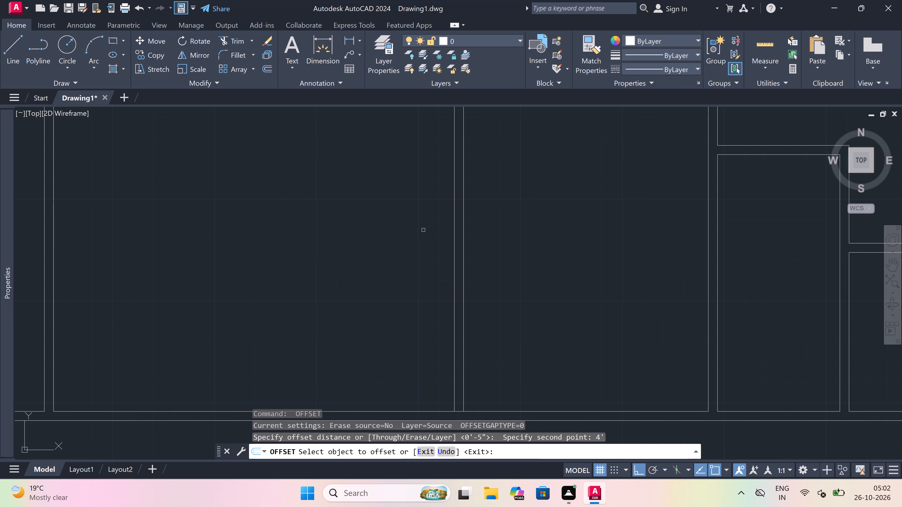
{"action": "left_click", "coordinate": [454, 240]}
{"action": "left_click", "coordinate": [399, 245]}
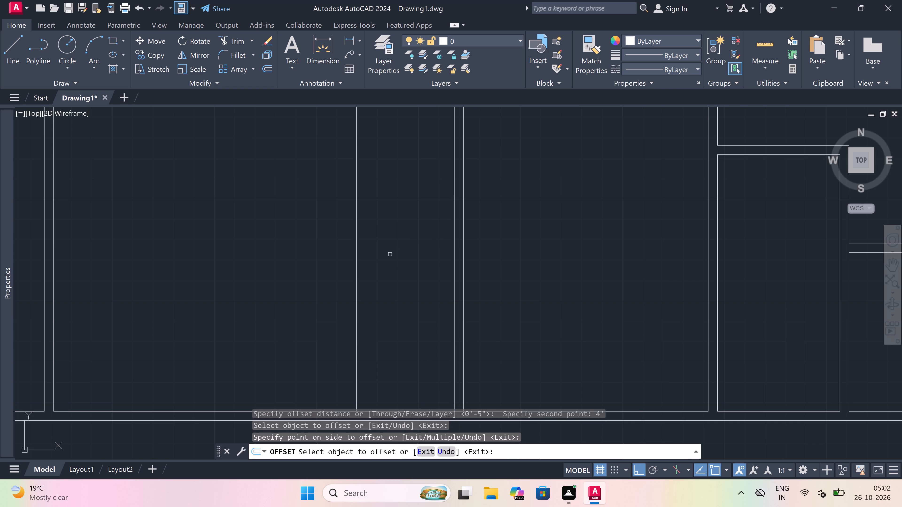
{"action": "key", "text": "Escape"}
Offset the newest vertical line in the central room 4.5" to the west to form the second partition wall.
{"action": "key", "text": "space"}
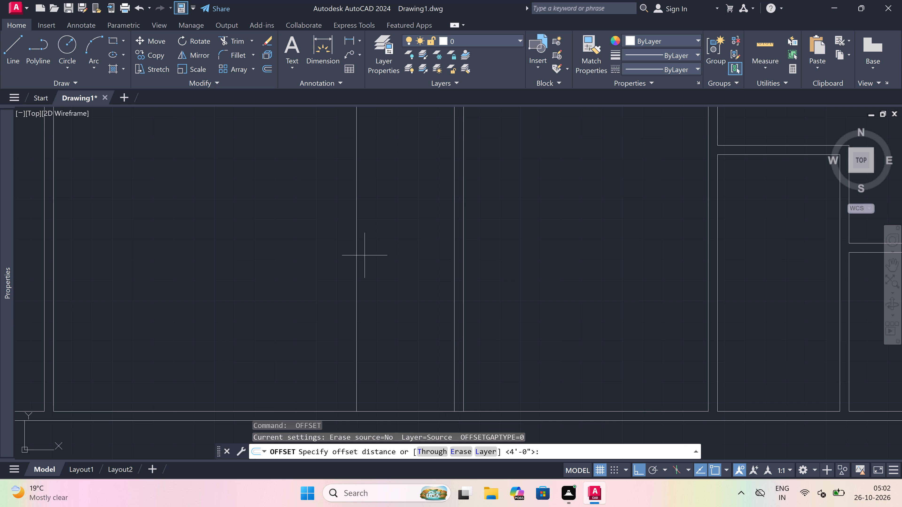
{"action": "left_click_drag", "start_coordinate": [358, 257], "coordinate": [325, 266]}
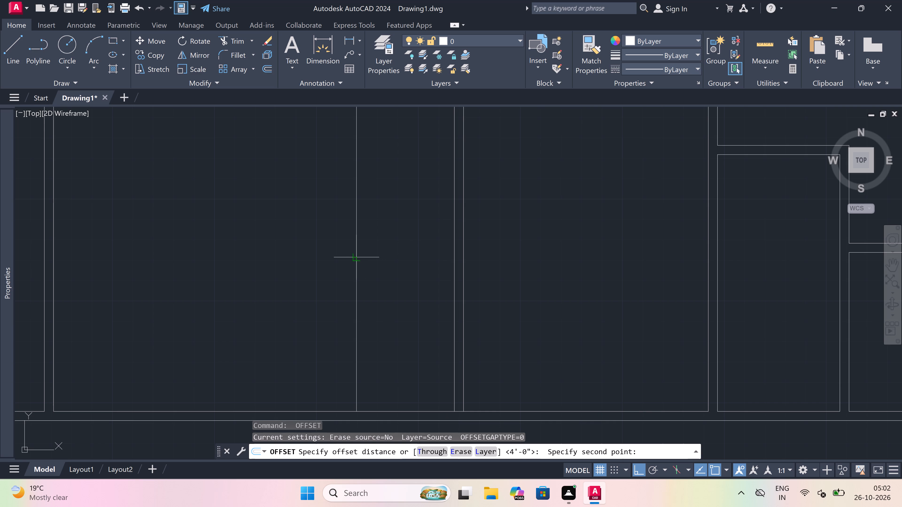
{"action": "key", "text": "4"}
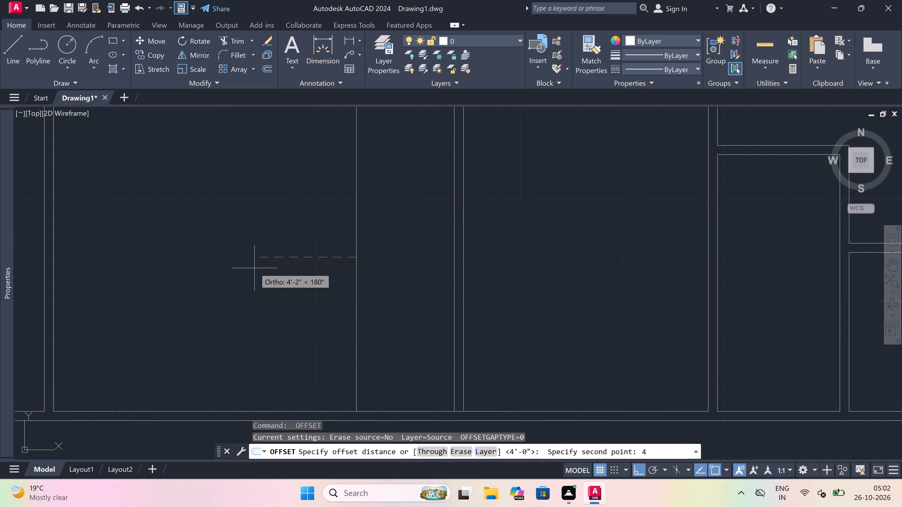
{"action": "type", "text": ".5"}
{"action": "key", "text": "shift+quotedbl"}
{"action": "key", "text": "space"}
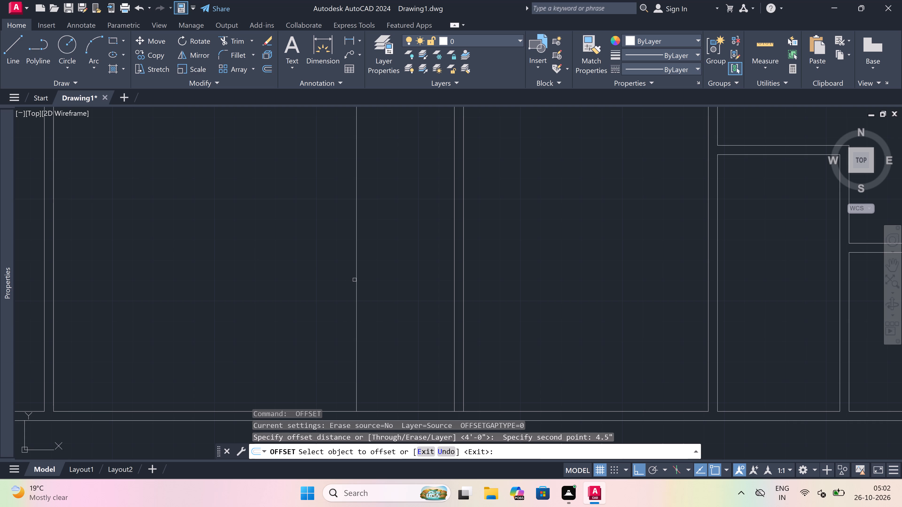
{"action": "left_click_drag", "start_coordinate": [356, 279], "coordinate": [339, 288]}
{"action": "left_click", "coordinate": [325, 292]}
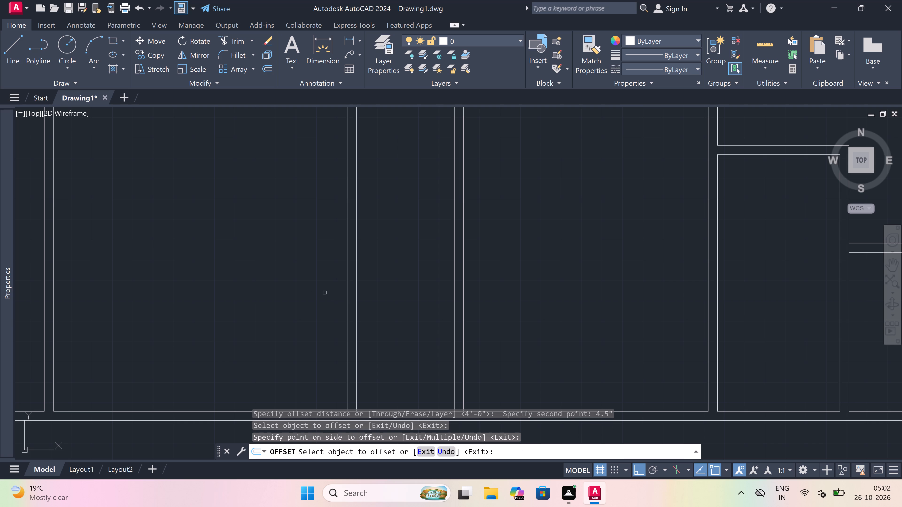
{"action": "key", "text": "Escape"}
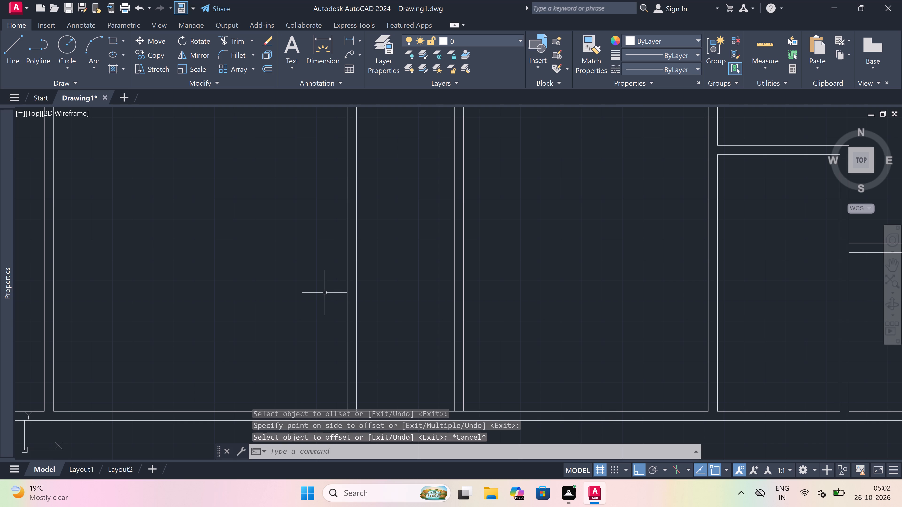
Offset the inner line of the central room's south wall 10'6" to the north, into the room.
{"action": "key", "text": "space"}
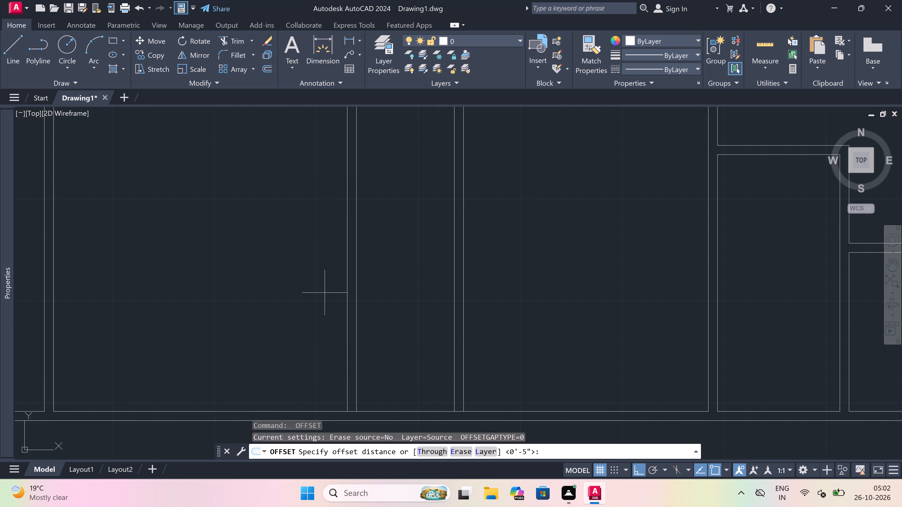
{"action": "scroll", "coordinate": [325, 293], "scroll_direction": "down", "scroll_amount": 2}
{"action": "scroll", "coordinate": [325, 293], "scroll_direction": "up", "scroll_amount": 1}
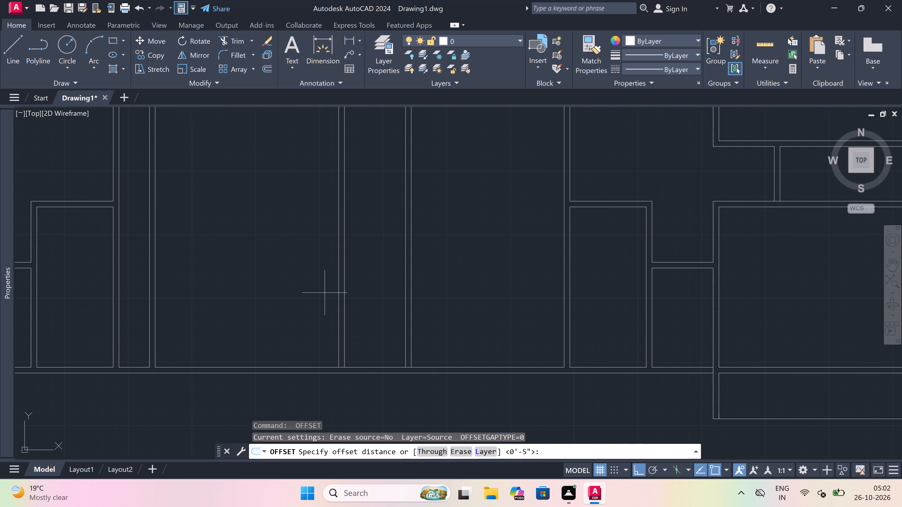
{"action": "scroll", "coordinate": [325, 293], "scroll_direction": "down", "scroll_amount": 2}
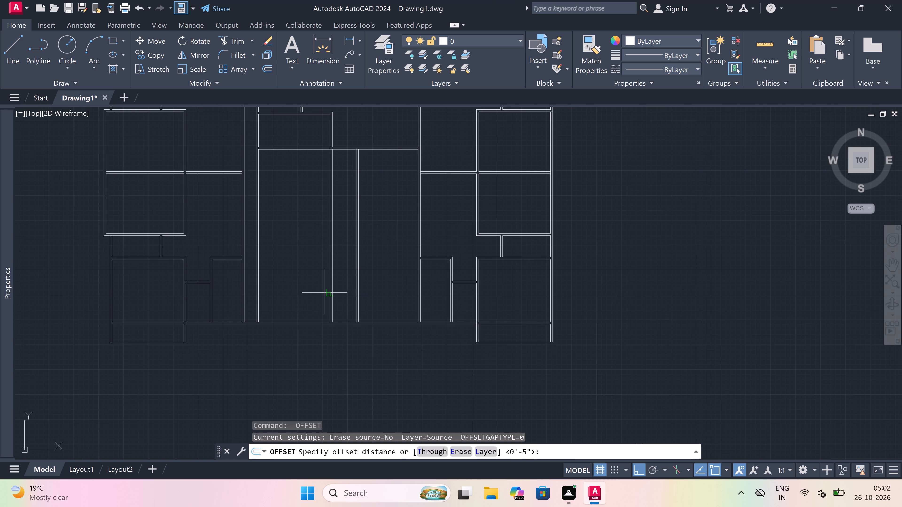
{"action": "scroll", "coordinate": [325, 293], "scroll_direction": "down", "scroll_amount": 2}
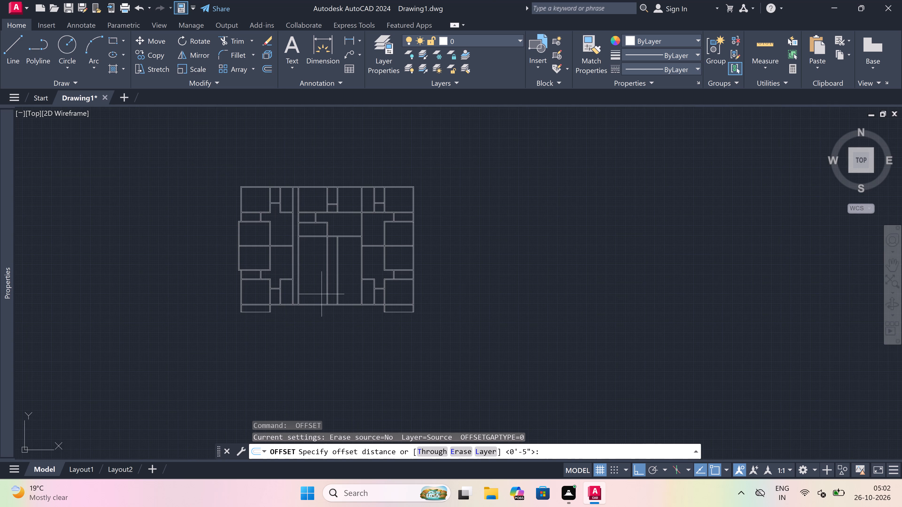
{"action": "scroll", "coordinate": [303, 308], "scroll_direction": "up", "scroll_amount": 3}
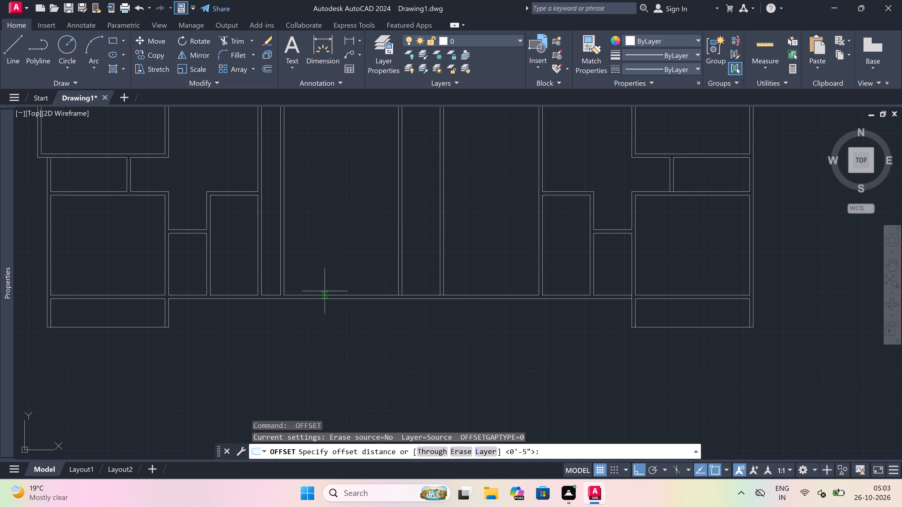
{"action": "left_click", "coordinate": [325, 291]}
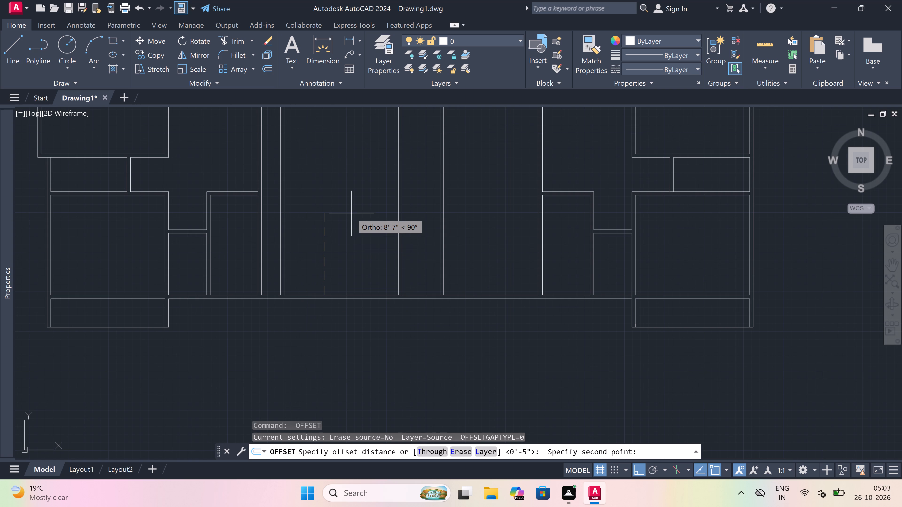
{"action": "key", "text": "1"}
{"action": "type", "text": "0'"}
{"action": "key", "text": "6"}
{"action": "type", "text": "\""}
{"action": "key", "text": "space"}
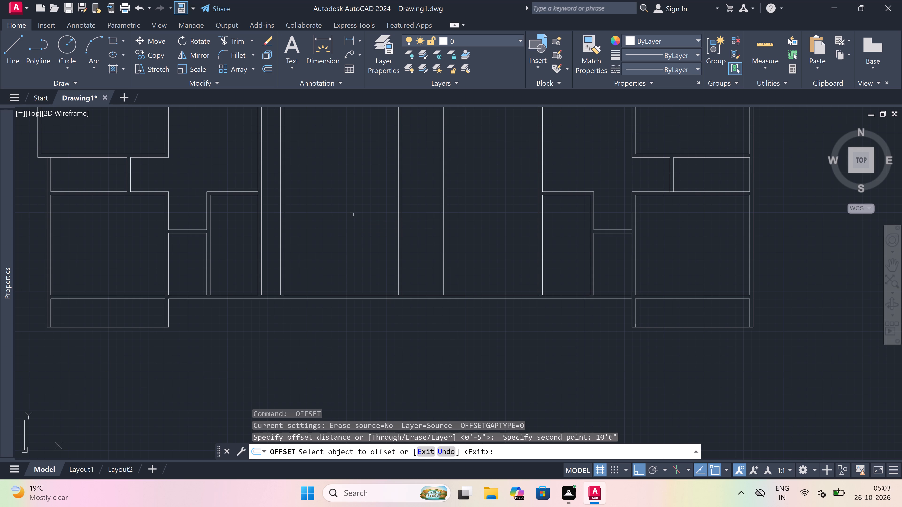
{"action": "left_click_drag", "start_coordinate": [63, 506], "coordinate": [0, 506]}
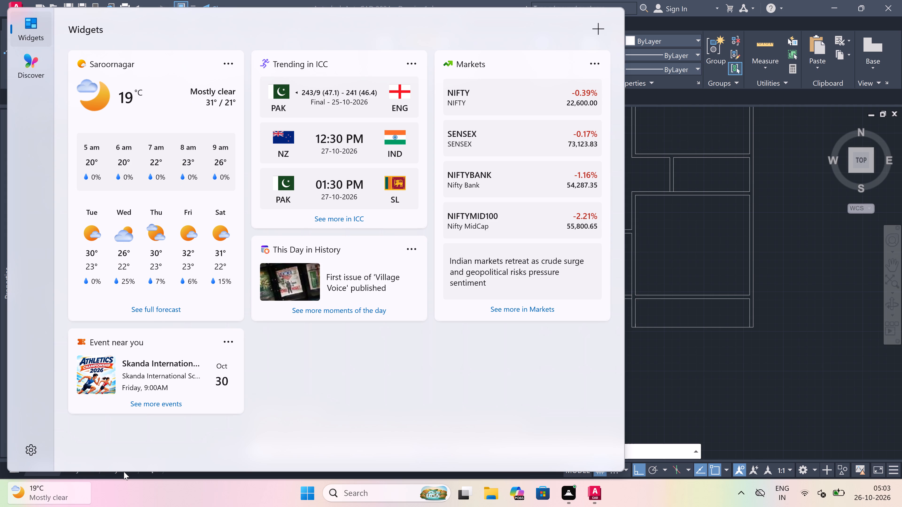
{"action": "scroll", "coordinate": [0, 290], "scroll_direction": "down", "scroll_amount": 2}
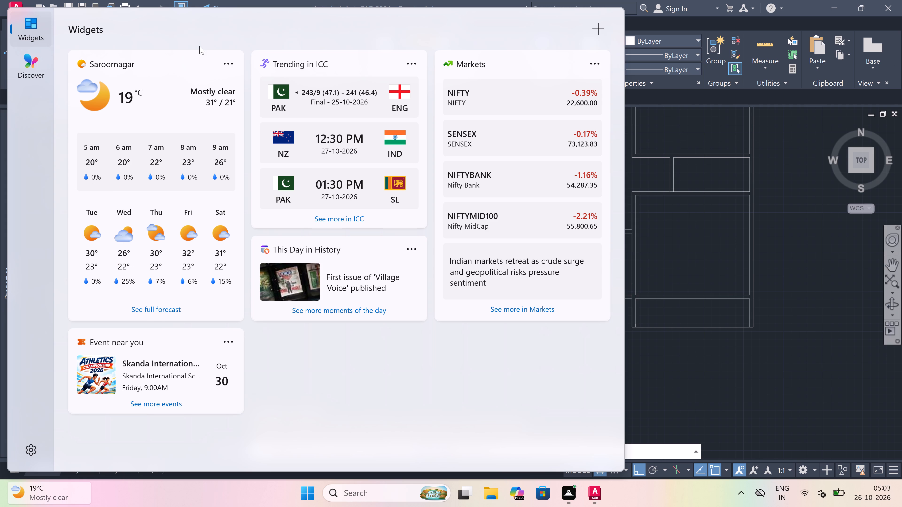
{"action": "left_click", "coordinate": [667, 258]}
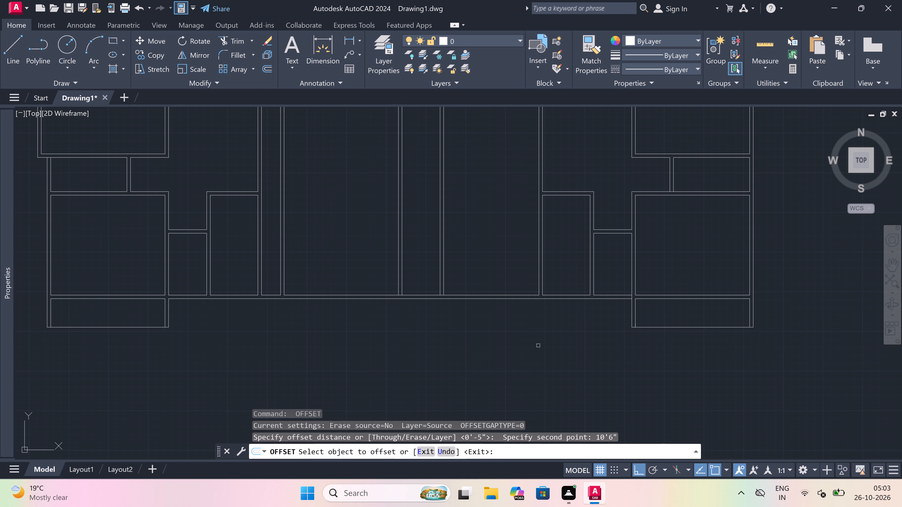
{"action": "scroll", "coordinate": [176, 280], "scroll_direction": "down", "scroll_amount": 4}
{"action": "scroll", "coordinate": [254, 274], "scroll_direction": "up", "scroll_amount": 3}
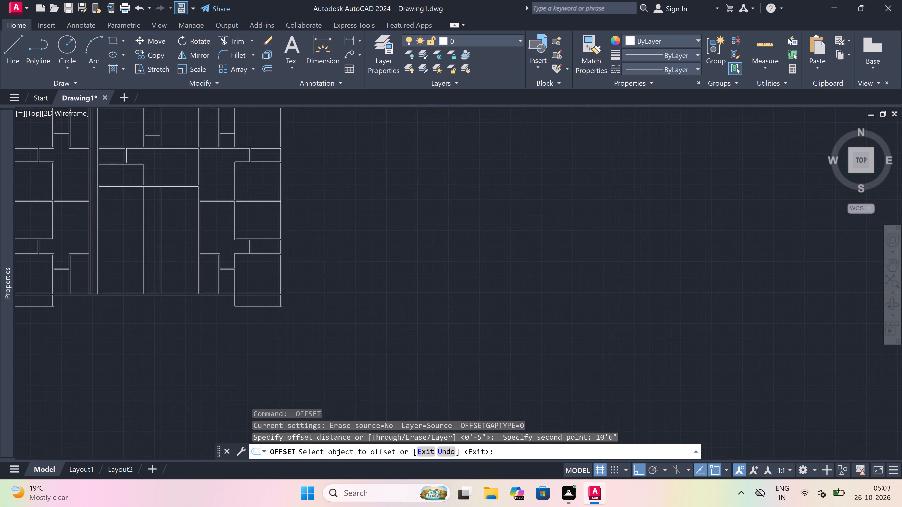
{"action": "scroll", "coordinate": [209, 286], "scroll_direction": "down", "scroll_amount": 3}
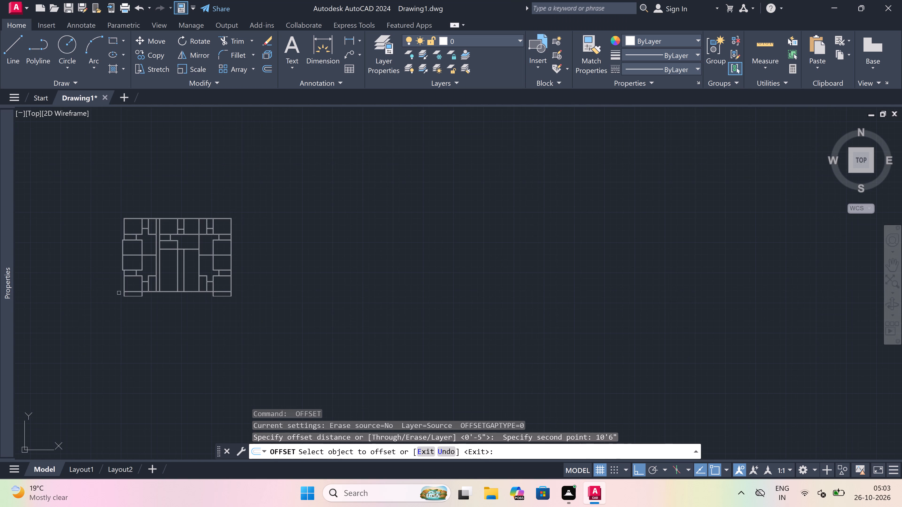
{"action": "scroll", "coordinate": [116, 292], "scroll_direction": "up", "scroll_amount": 4}
{"action": "scroll", "coordinate": [481, 274], "scroll_direction": "up", "scroll_amount": 2}
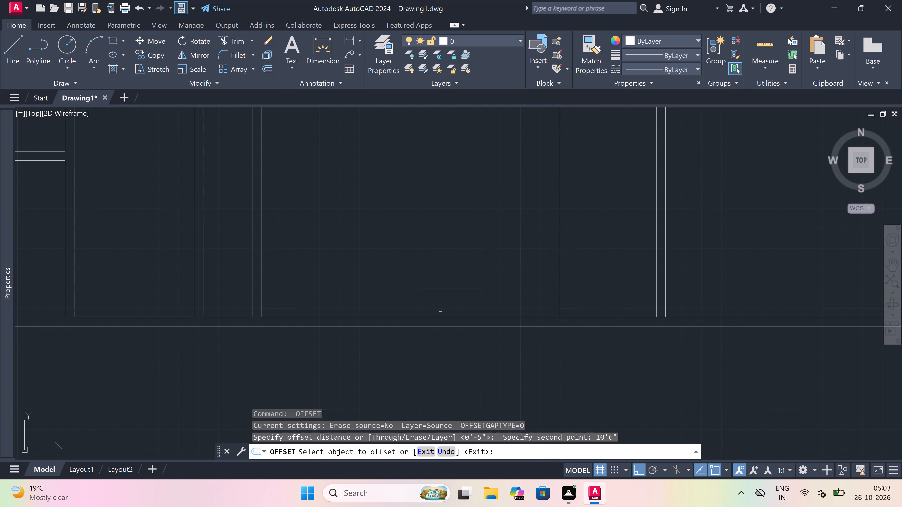
{"action": "left_click_drag", "start_coordinate": [439, 318], "coordinate": [436, 309]}
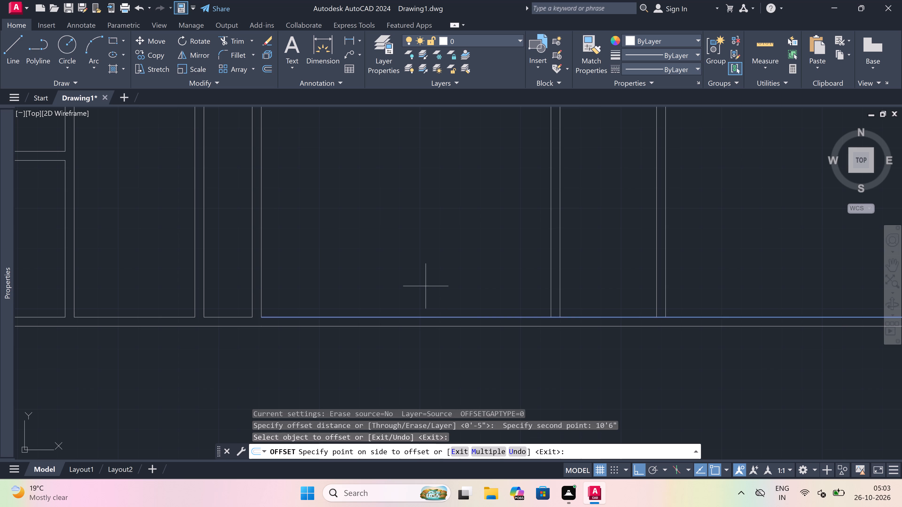
{"action": "left_click", "coordinate": [400, 248]}
{"action": "scroll", "coordinate": [400, 248], "scroll_direction": "down", "scroll_amount": 5}
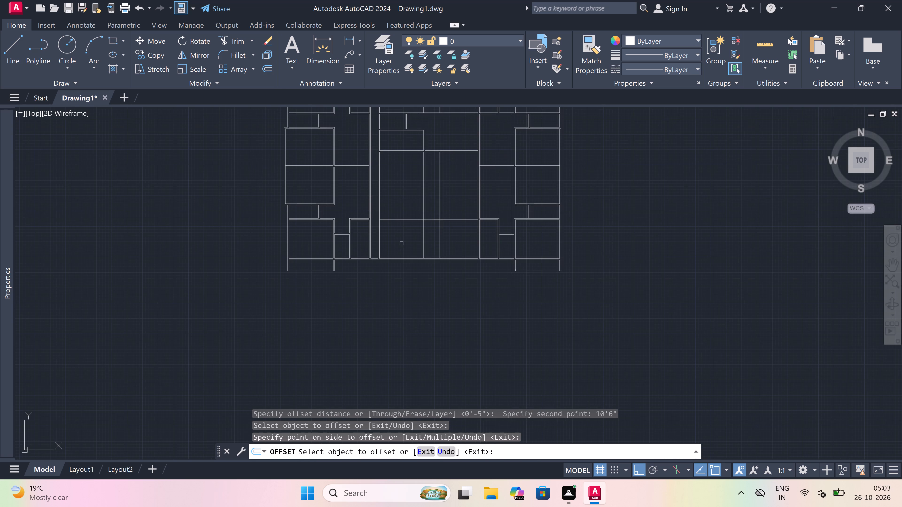
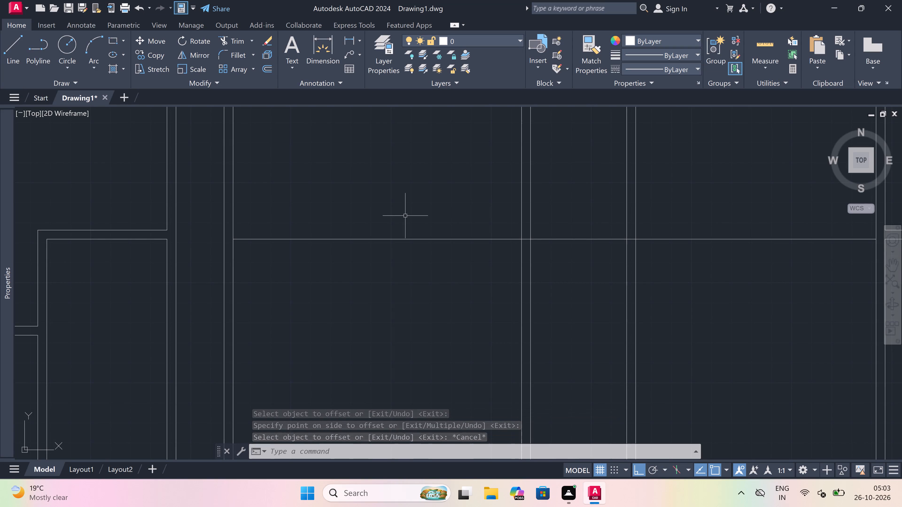
Offset the long horizontal line across the central block 4.5" upward to form a wall.
{"action": "key", "text": "space"}
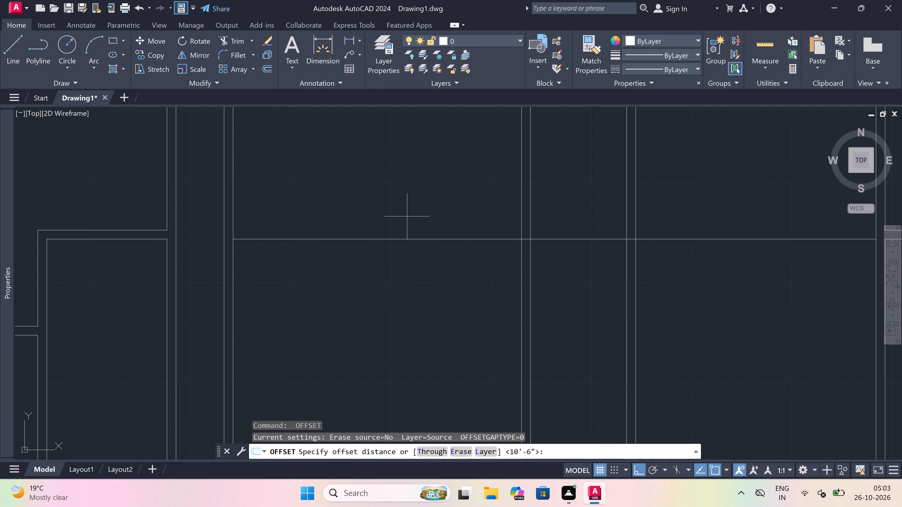
{"action": "left_click_drag", "start_coordinate": [381, 242], "coordinate": [381, 223]}
{"action": "key", "text": "4"}
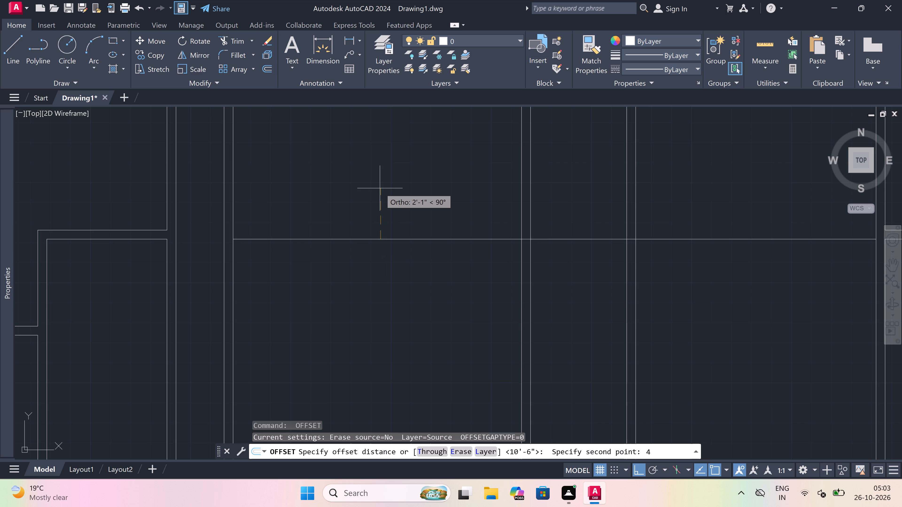
{"action": "key", "text": "period"}
{"action": "key", "text": "5"}
{"action": "type", "text": "\""}
{"action": "key", "text": "space"}
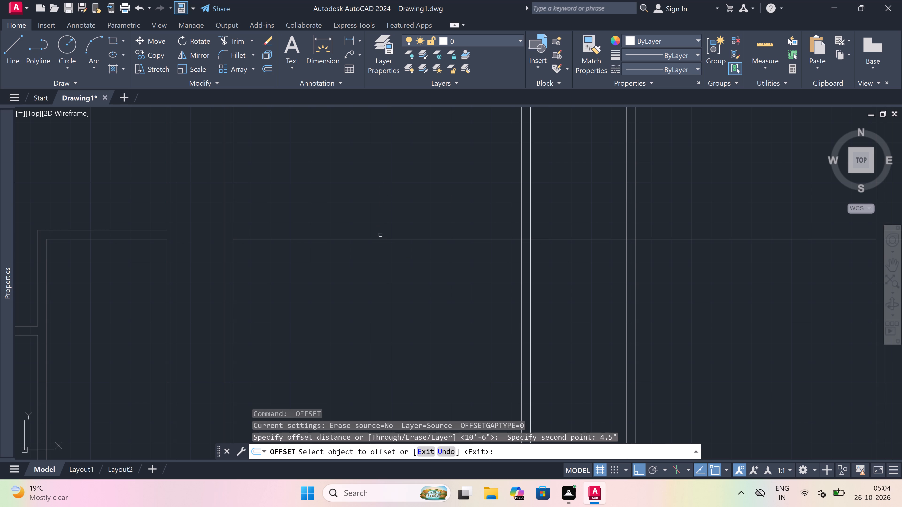
{"action": "left_click_drag", "start_coordinate": [375, 239], "coordinate": [369, 222]}
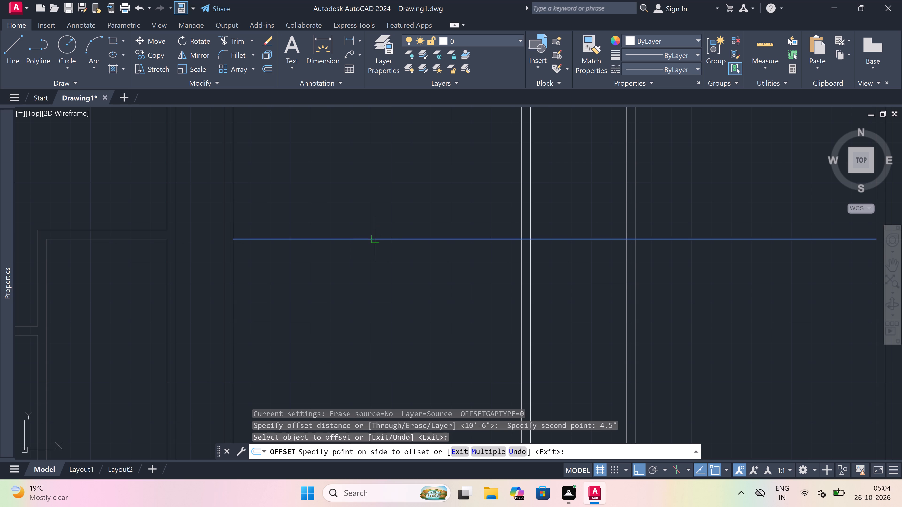
{"action": "left_click_drag", "start_coordinate": [367, 212], "coordinate": [367, 217]}
{"action": "key", "text": "Escape"}
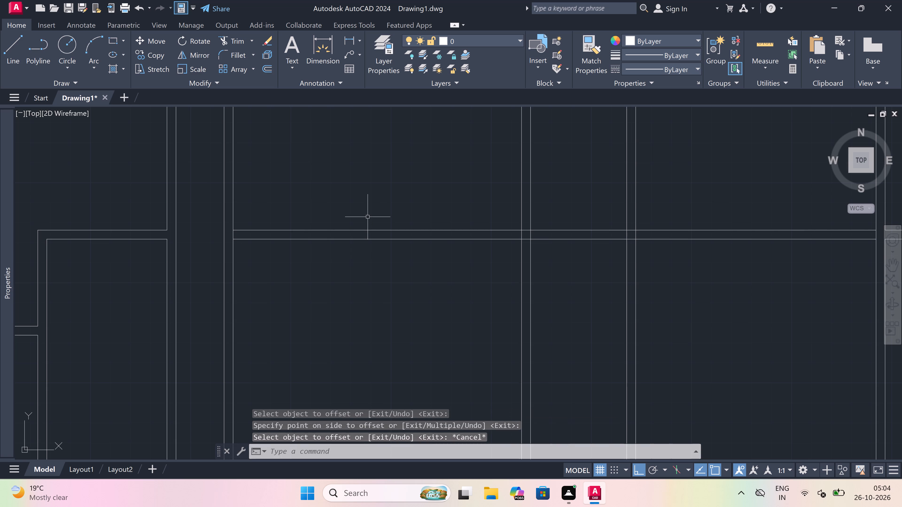
Offset the upper line of the lower horizontal wall in the central block 4' upward.
{"action": "key", "text": "space"}
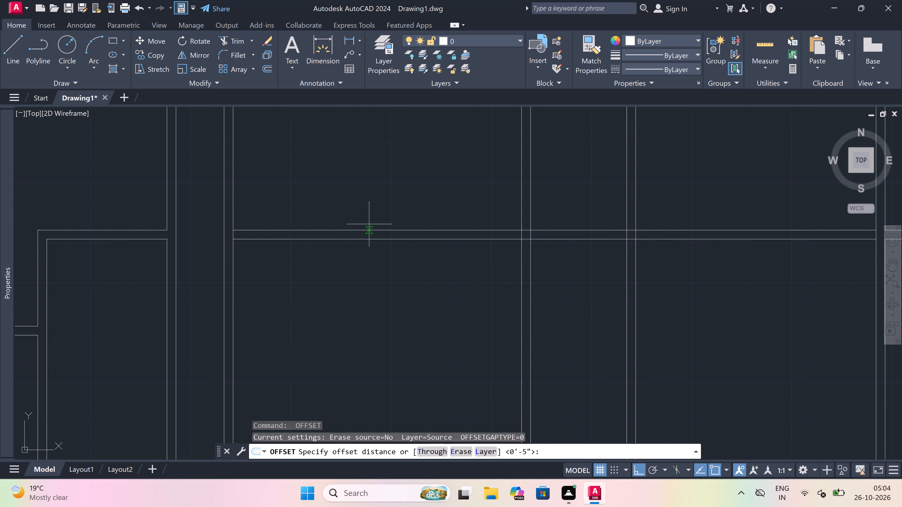
{"action": "scroll", "coordinate": [369, 224], "scroll_direction": "down", "scroll_amount": 5}
{"action": "scroll", "coordinate": [369, 224], "scroll_direction": "up", "scroll_amount": 2}
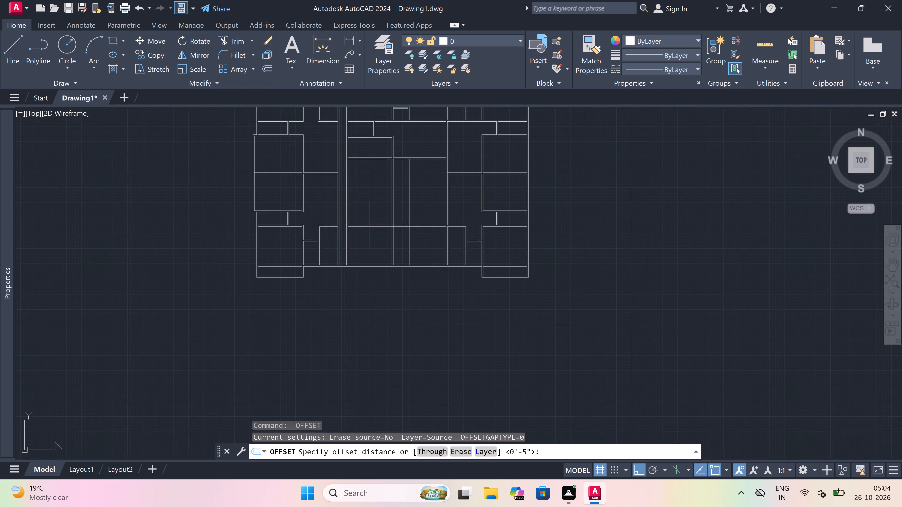
{"action": "scroll", "coordinate": [369, 224], "scroll_direction": "up", "scroll_amount": 1}
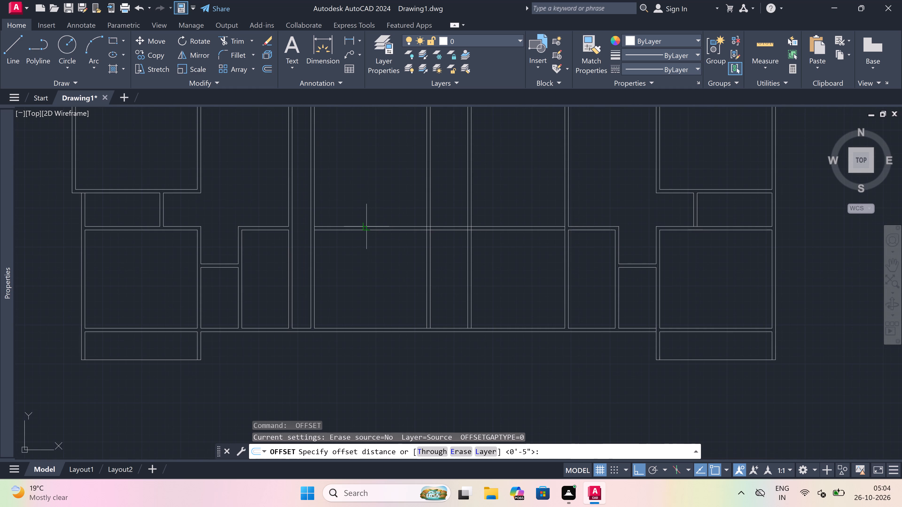
{"action": "scroll", "coordinate": [369, 224], "scroll_direction": "up", "scroll_amount": 2}
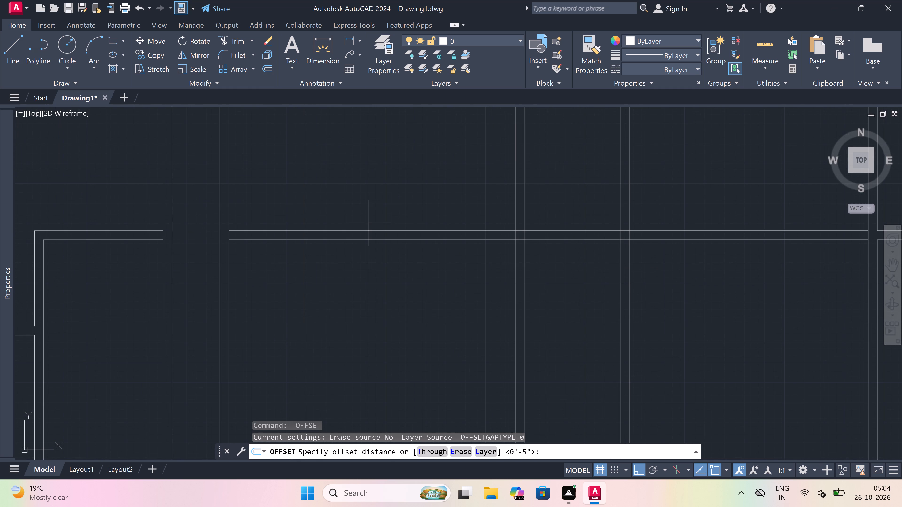
{"action": "scroll", "coordinate": [365, 221], "scroll_direction": "up", "scroll_amount": 1}
{"action": "left_click_drag", "start_coordinate": [347, 237], "coordinate": [350, 223]}
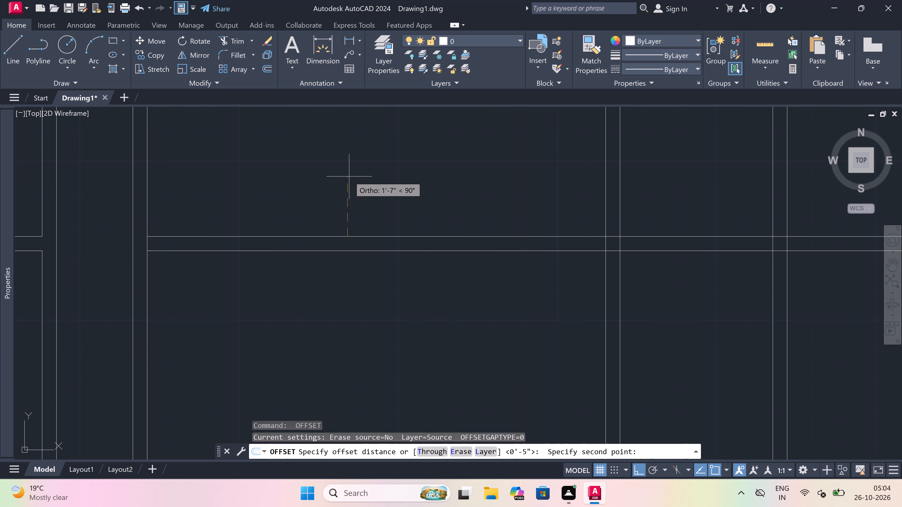
{"action": "key", "text": "4"}
{"action": "type", "text": "'"}
{"action": "key", "text": "space"}
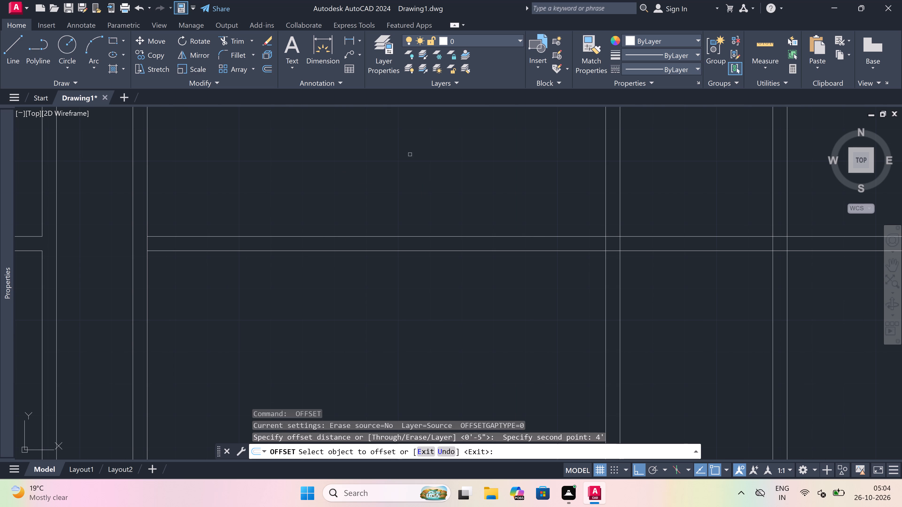
{"action": "scroll", "coordinate": [360, 200], "scroll_direction": "down", "scroll_amount": 6}
{"action": "scroll", "coordinate": [350, 178], "scroll_direction": "up", "scroll_amount": 2}
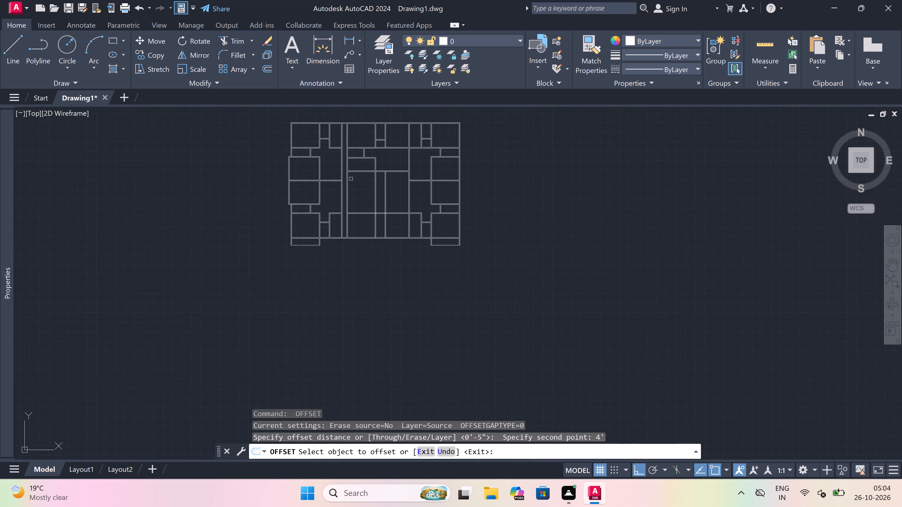
{"action": "scroll", "coordinate": [350, 178], "scroll_direction": "up", "scroll_amount": 3}
{"action": "scroll", "coordinate": [353, 239], "scroll_direction": "down", "scroll_amount": 4}
{"action": "scroll", "coordinate": [349, 296], "scroll_direction": "up", "scroll_amount": 2}
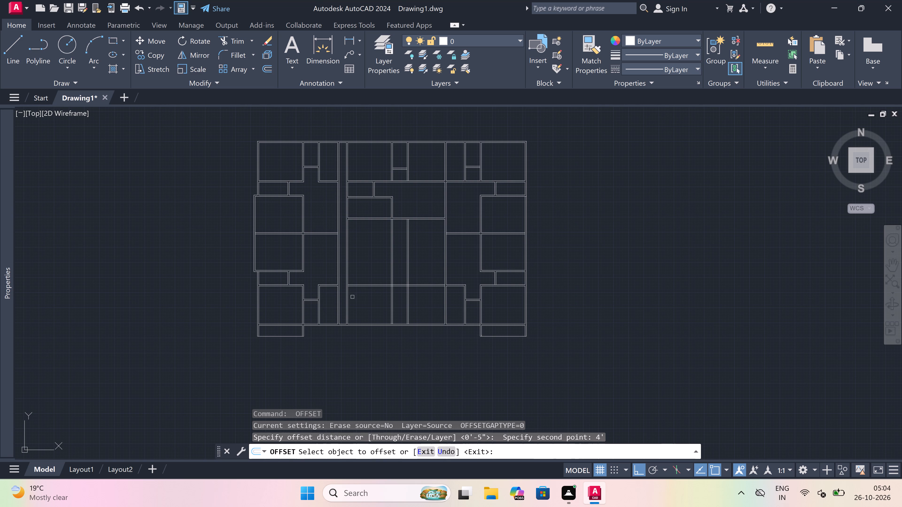
{"action": "scroll", "coordinate": [370, 256], "scroll_direction": "up", "scroll_amount": 1}
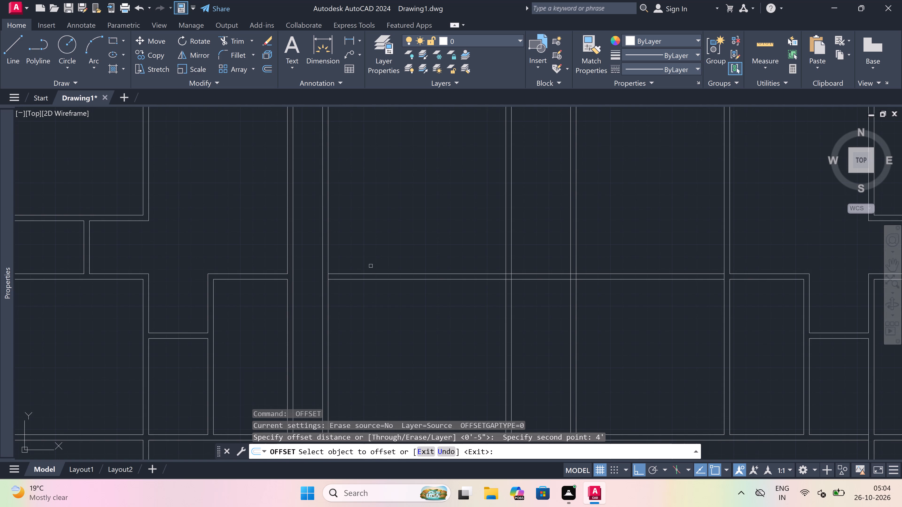
{"action": "left_click_drag", "start_coordinate": [372, 274], "coordinate": [372, 273]}
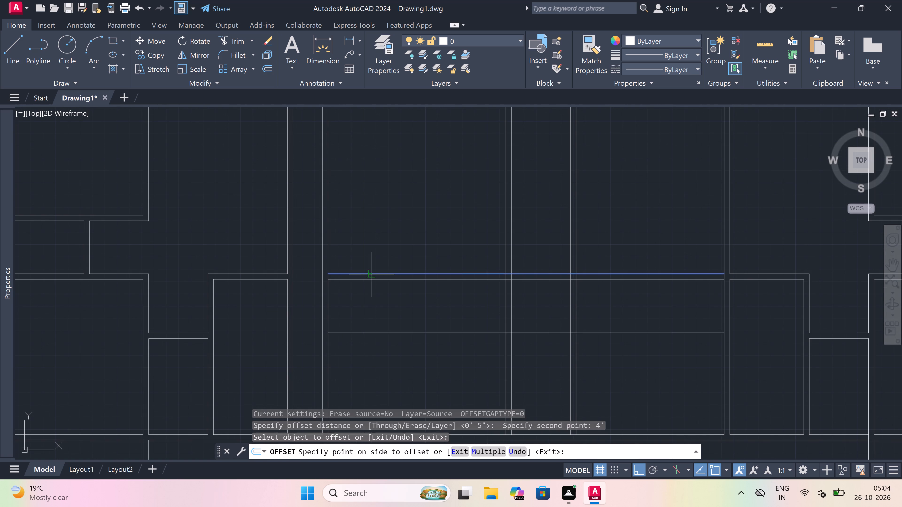
{"action": "left_click_drag", "start_coordinate": [372, 273], "coordinate": [375, 256]}
{"action": "left_click", "coordinate": [381, 228]}
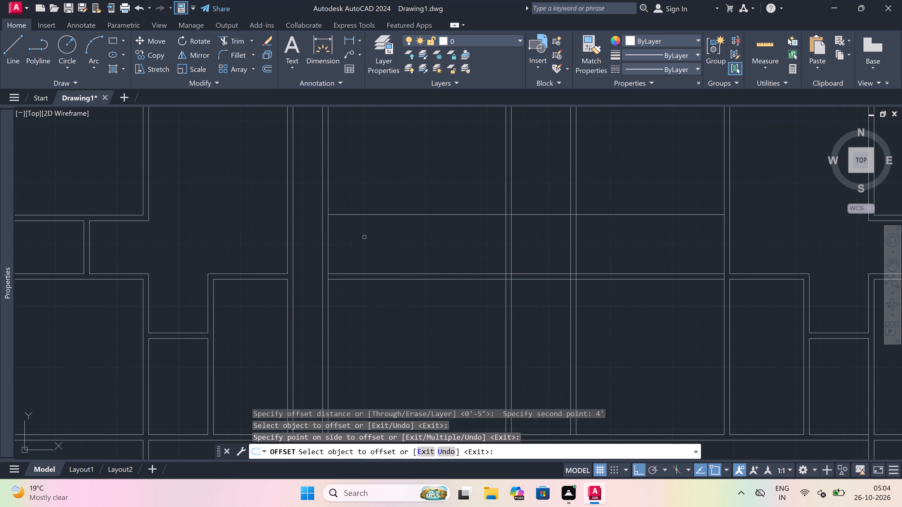
{"action": "key", "text": "Escape"}
Offset the new single horizontal line 4.5" upward to form the second horizontal wall of the central block.
{"action": "key", "text": "space"}
{"action": "left_click_drag", "start_coordinate": [363, 213], "coordinate": [365, 197]}
{"action": "type", "text": "4.5\""}
{"action": "key", "text": "space"}
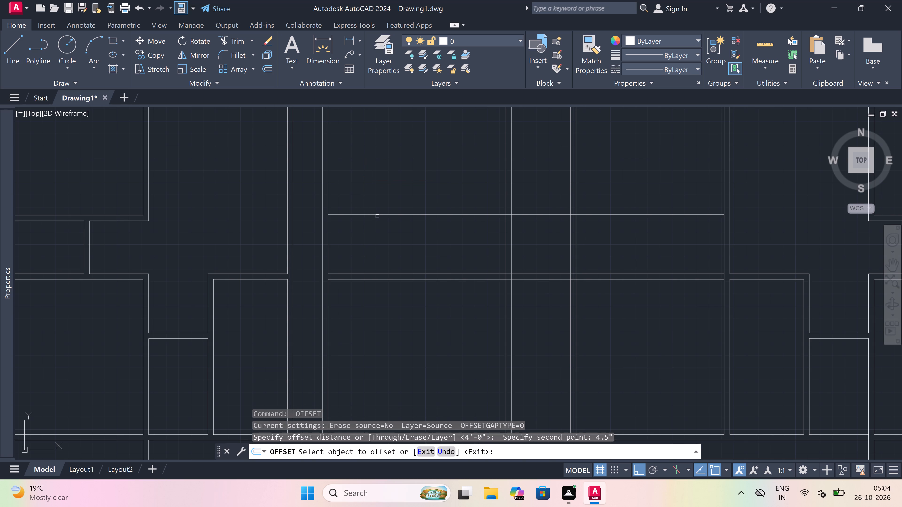
{"action": "left_click_drag", "start_coordinate": [378, 215], "coordinate": [378, 189]}
{"action": "left_click", "coordinate": [377, 166]}
{"action": "key", "text": "Escape"}
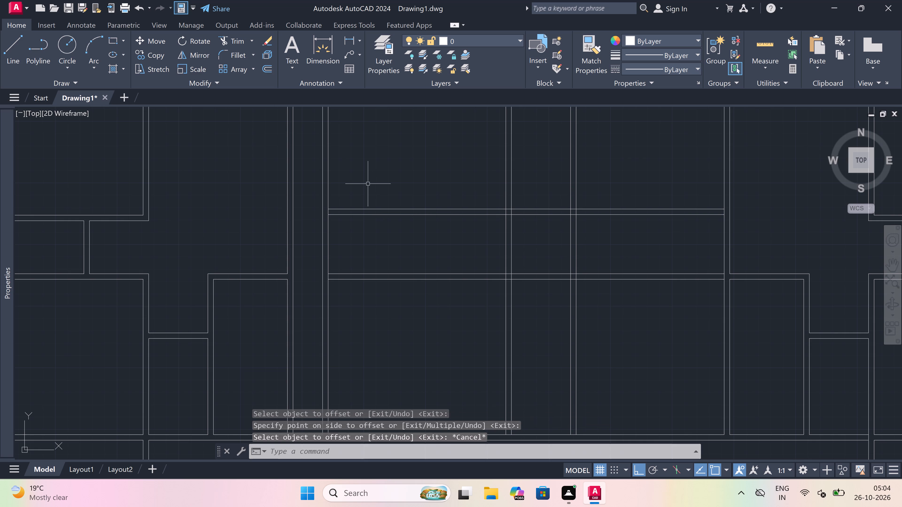
Offset the upper line of the second horizontal wall 5'6" upward in the central block.
{"action": "key", "text": "space"}
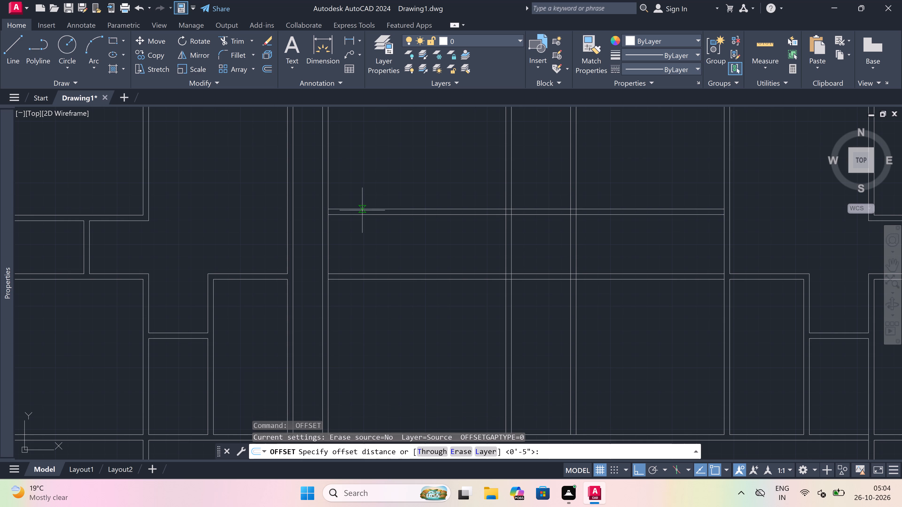
{"action": "left_click_drag", "start_coordinate": [362, 210], "coordinate": [364, 185]}
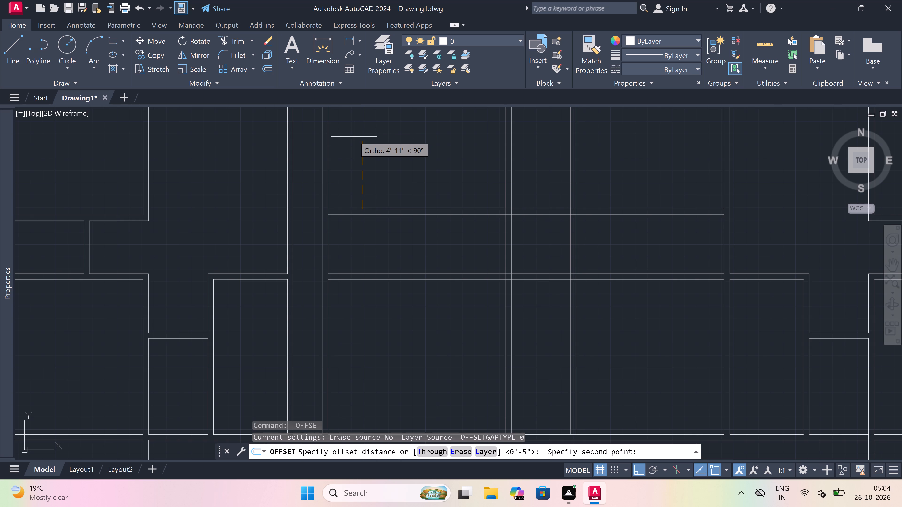
{"action": "key", "text": "5"}
{"action": "type", "text": "'6\""}
{"action": "key", "text": "space"}
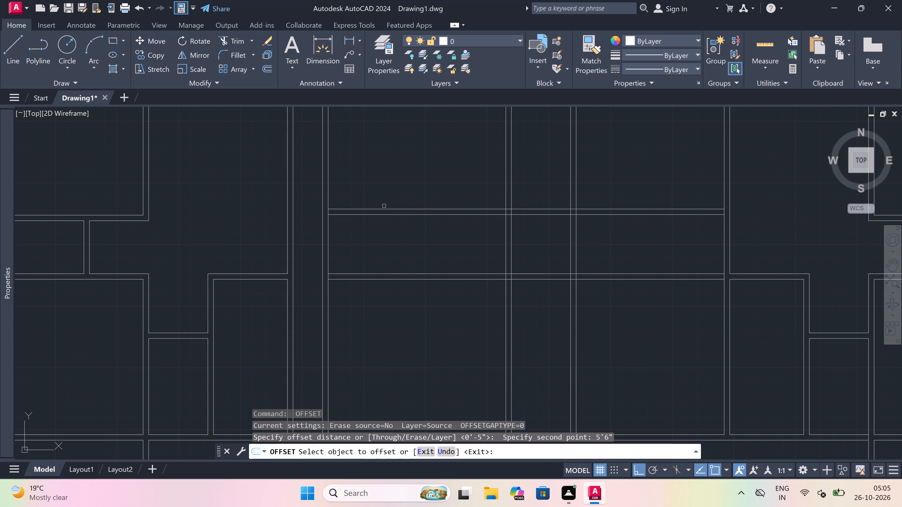
{"action": "left_click_drag", "start_coordinate": [385, 210], "coordinate": [379, 168]}
{"action": "left_click", "coordinate": [377, 140]}
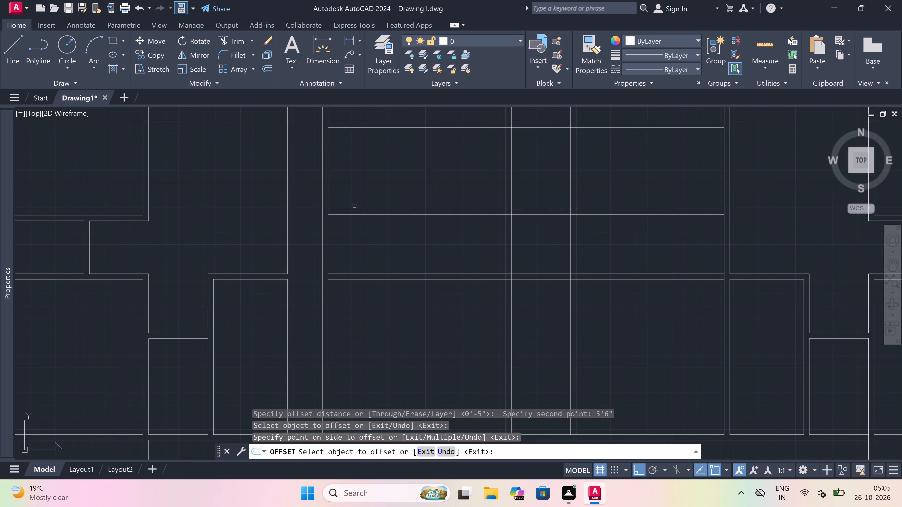
{"action": "key", "text": "Escape"}
Offset the topmost new horizontal line 4.5" upward to form the third horizontal wall of the central block.
{"action": "scroll", "coordinate": [354, 213], "scroll_direction": "down", "scroll_amount": 5}
{"action": "scroll", "coordinate": [352, 204], "scroll_direction": "up", "scroll_amount": 4}
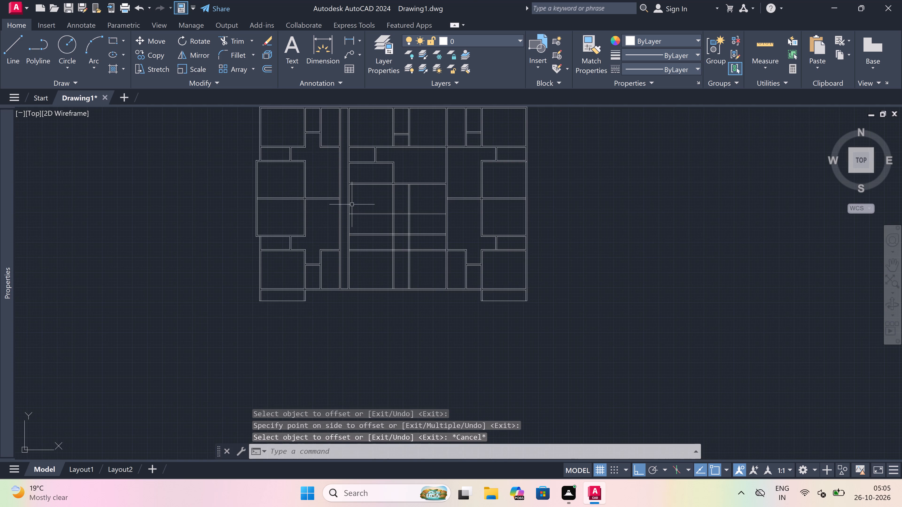
{"action": "scroll", "coordinate": [353, 209], "scroll_direction": "up", "scroll_amount": 3}
{"action": "key", "text": "space"}
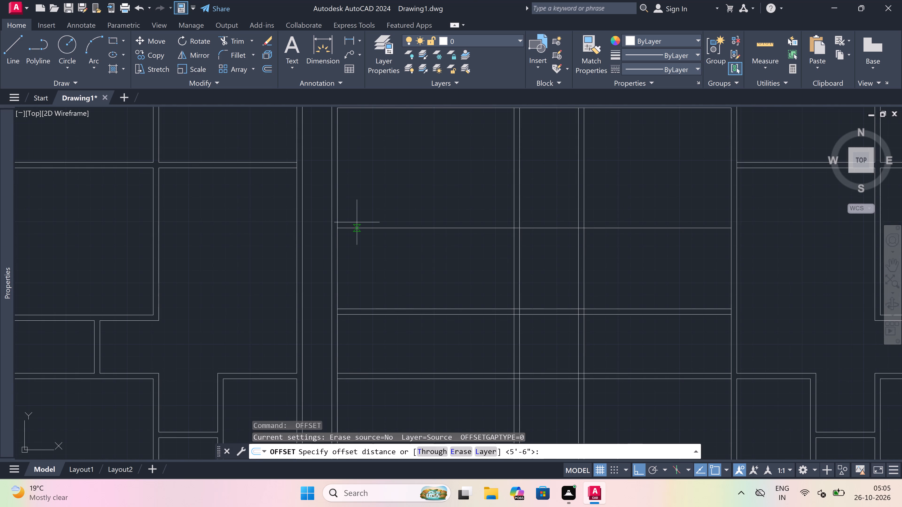
{"action": "left_click_drag", "start_coordinate": [357, 225], "coordinate": [354, 220]}
{"action": "type", "text": "4.5"}
{"action": "type", "text": "\""}
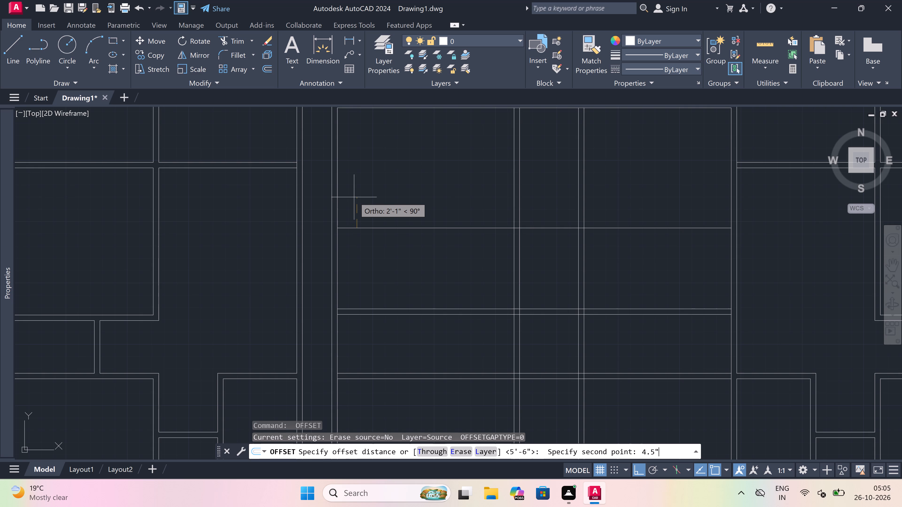
{"action": "key", "text": "space"}
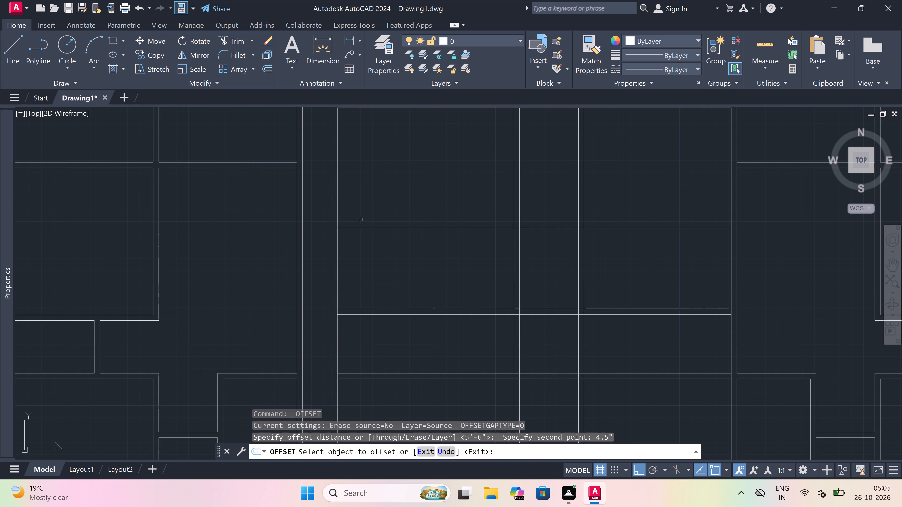
{"action": "left_click_drag", "start_coordinate": [361, 228], "coordinate": [360, 218]}
{"action": "left_click_drag", "start_coordinate": [360, 207], "coordinate": [360, 210]}
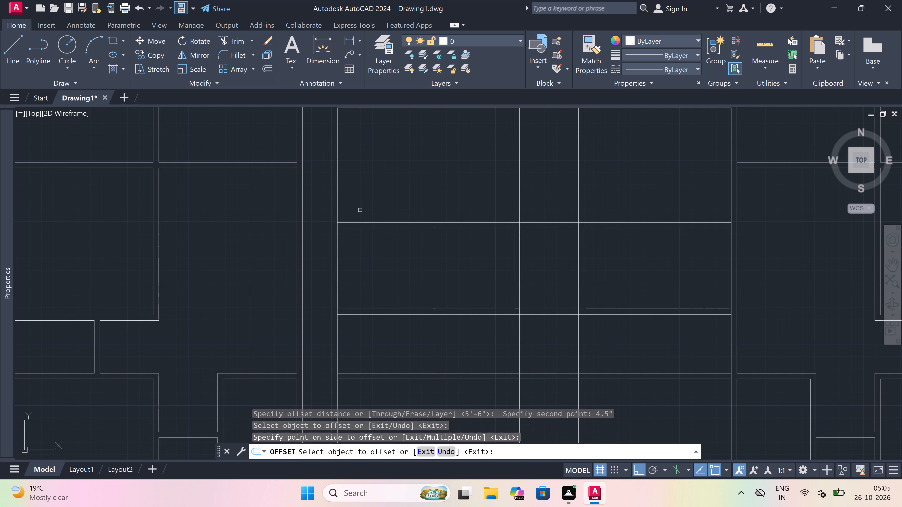
{"action": "key", "text": "Escape"}
Trim the central block's right interior vertical wall above the third horizontal wall, and the third horizontal wall right of that vertical wall.
{"action": "scroll", "coordinate": [358, 212], "scroll_direction": "down", "scroll_amount": 2}
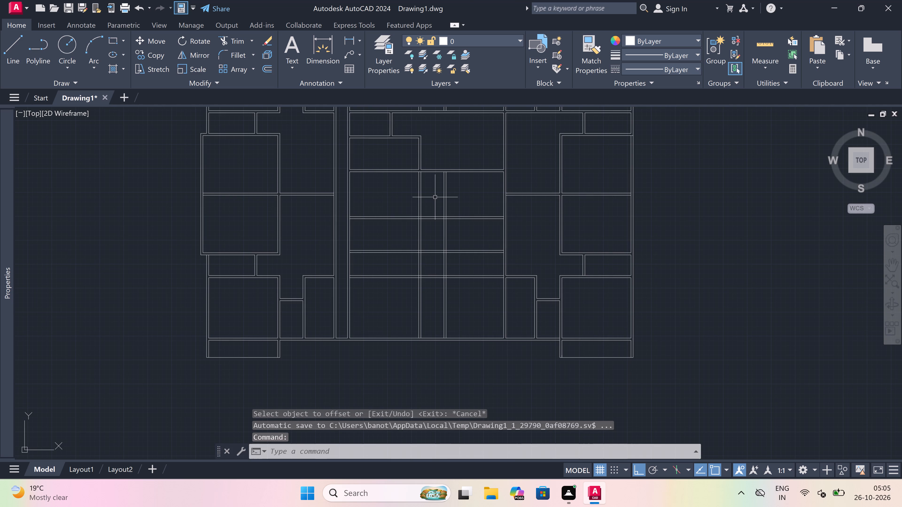
{"action": "scroll", "coordinate": [501, 198], "scroll_direction": "up", "scroll_amount": 2}
{"action": "scroll", "coordinate": [437, 209], "scroll_direction": "down", "scroll_amount": 2}
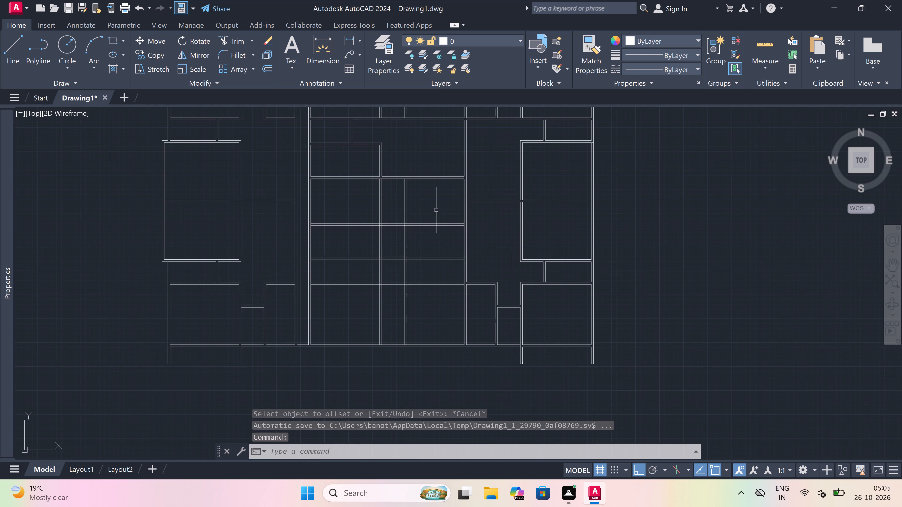
{"action": "scroll", "coordinate": [436, 210], "scroll_direction": "up", "scroll_amount": 1}
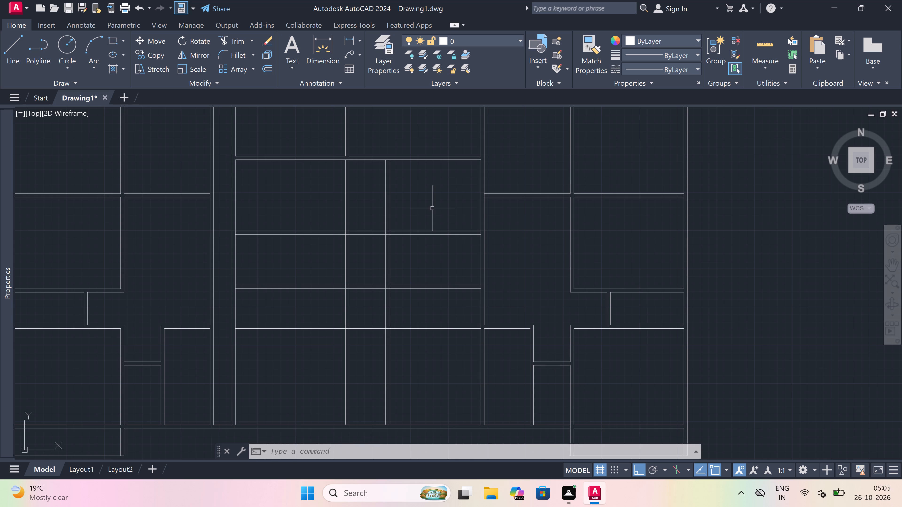
{"action": "scroll", "coordinate": [431, 214], "scroll_direction": "down", "scroll_amount": 3}
{"action": "scroll", "coordinate": [380, 245], "scroll_direction": "up", "scroll_amount": 1}
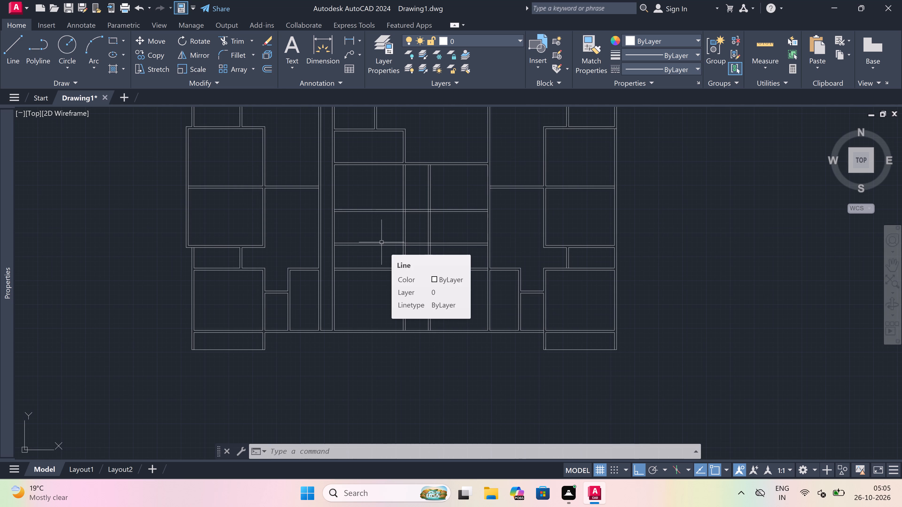
{"action": "scroll", "coordinate": [394, 241], "scroll_direction": "up", "scroll_amount": 2}
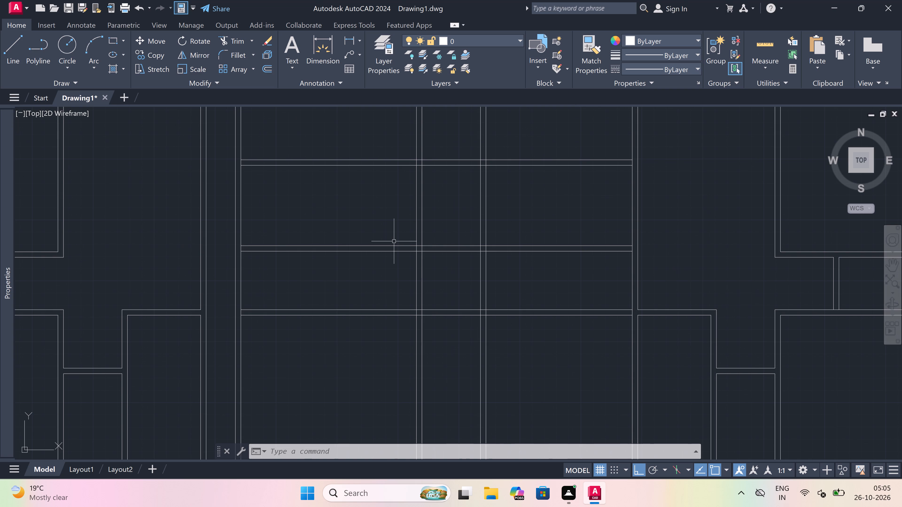
{"action": "type", "text": "tr"}
{"action": "key", "text": "space"}
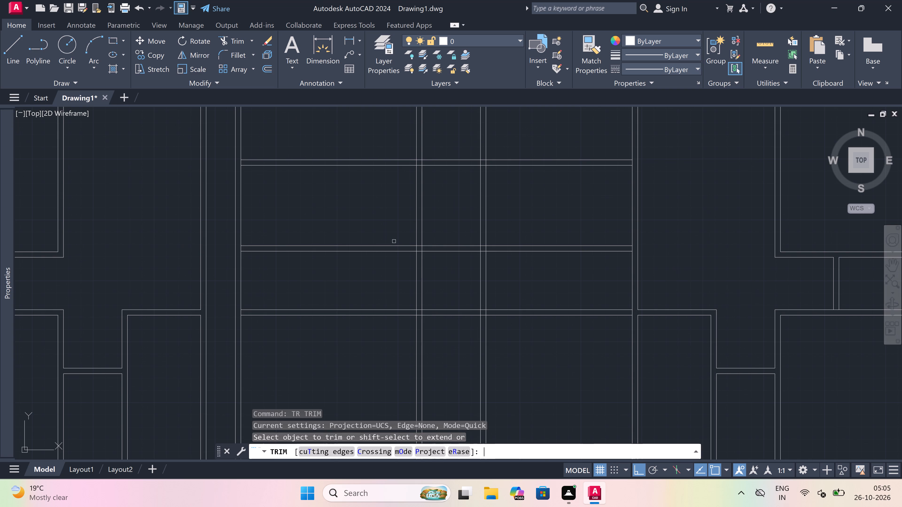
{"action": "scroll", "coordinate": [394, 241], "scroll_direction": "down", "scroll_amount": 2}
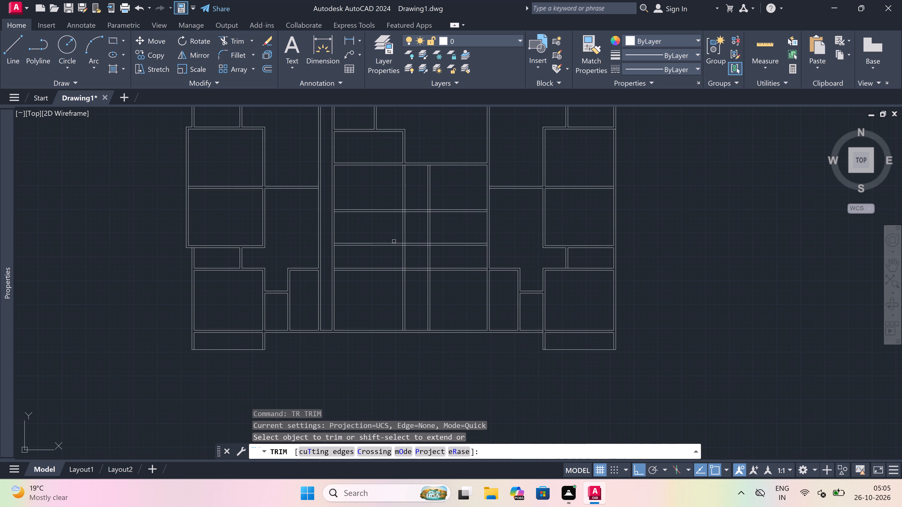
{"action": "scroll", "coordinate": [454, 223], "scroll_direction": "up", "scroll_amount": 2}
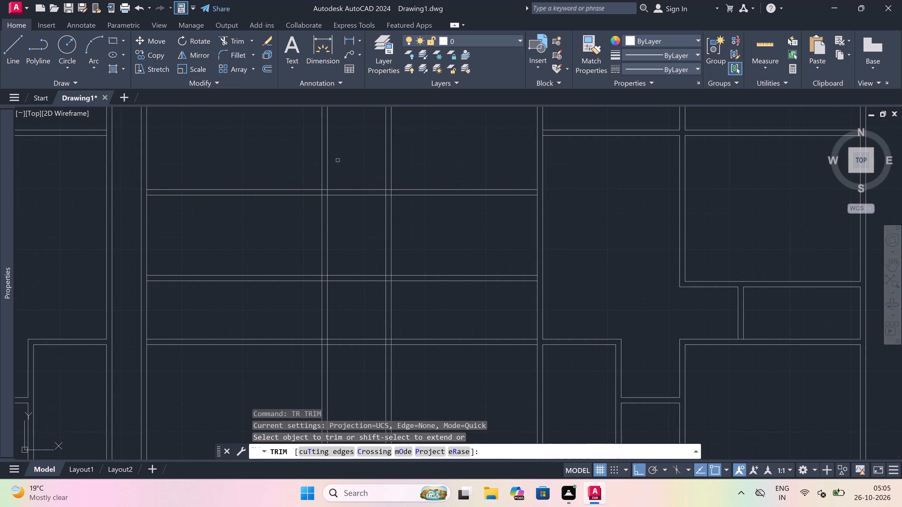
{"action": "left_click_drag", "start_coordinate": [342, 156], "coordinate": [347, 156]}
{"action": "left_click", "coordinate": [439, 161]}
{"action": "left_click_drag", "start_coordinate": [452, 161], "coordinate": [452, 166]}
{"action": "left_click", "coordinate": [436, 234]}
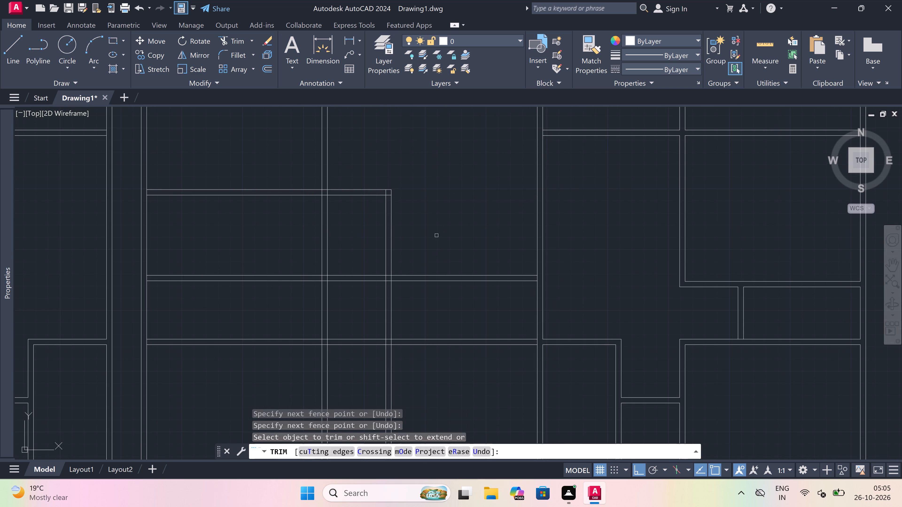
Trim the right interior vertical wall between the second and third horizontal walls, and the third horizontal wall between the two vertical walls.
{"action": "left_click", "coordinate": [408, 235]}
{"action": "left_click", "coordinate": [363, 223]}
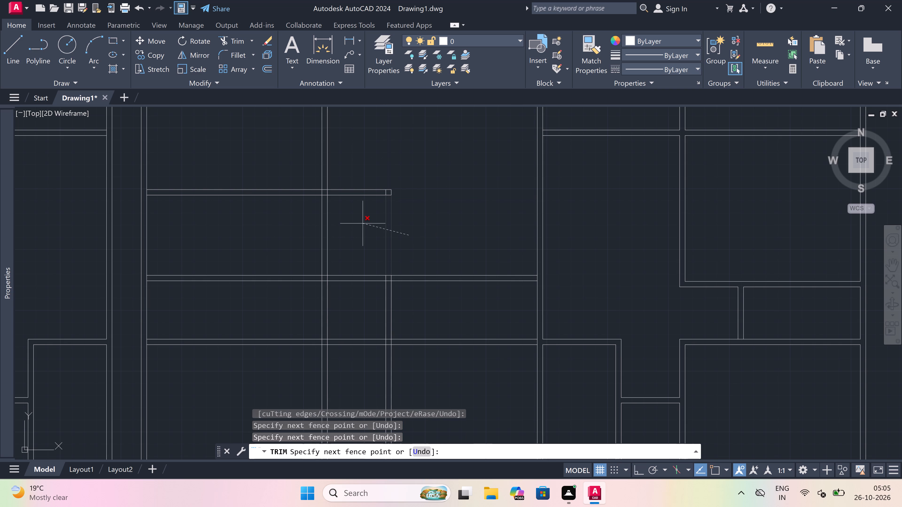
{"action": "left_click", "coordinate": [364, 200]}
{"action": "left_click", "coordinate": [368, 174]}
Trim away the small leftover square where the third horizontal wall crossed the right interior vertical wall.
{"action": "left_click_drag", "start_coordinate": [368, 189], "coordinate": [375, 189]}
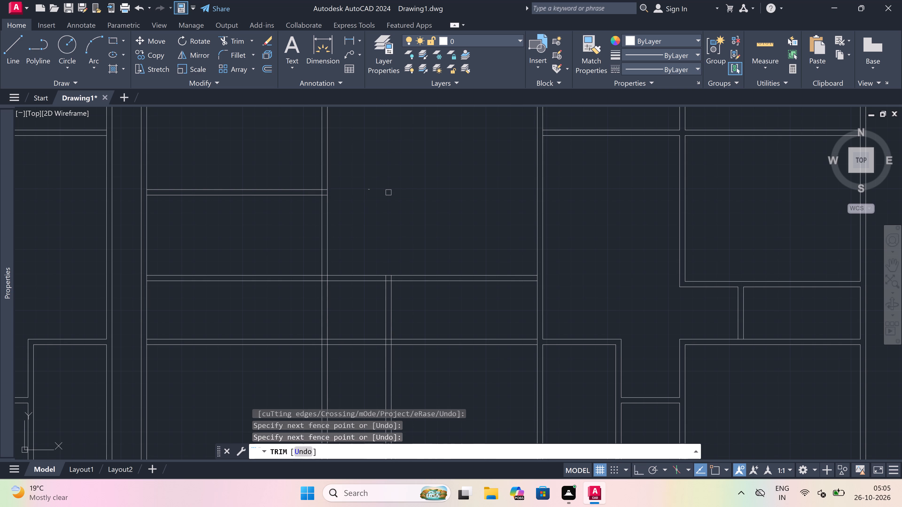
{"action": "left_click_drag", "start_coordinate": [424, 189], "coordinate": [421, 192]}
{"action": "scroll", "coordinate": [399, 195], "scroll_direction": "up", "scroll_amount": 2}
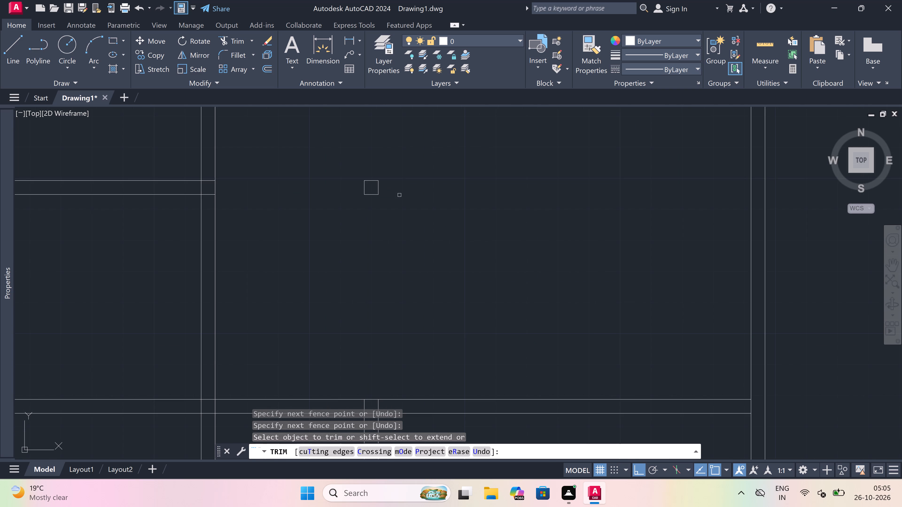
{"action": "left_click", "coordinate": [399, 195]}
{"action": "left_click_drag", "start_coordinate": [283, 180], "coordinate": [287, 181]}
{"action": "left_click", "coordinate": [361, 228]}
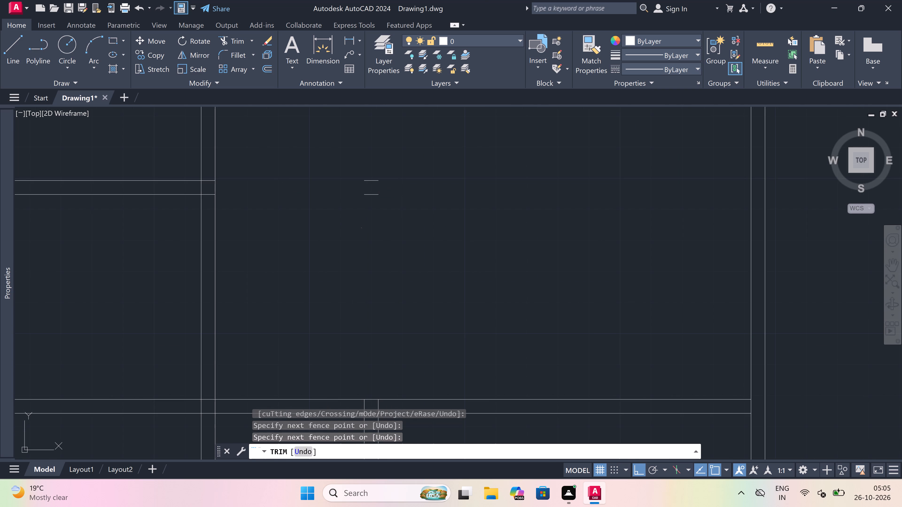
{"action": "left_click", "coordinate": [380, 154]}
{"action": "scroll", "coordinate": [287, 216], "scroll_direction": "down", "scroll_amount": 5}
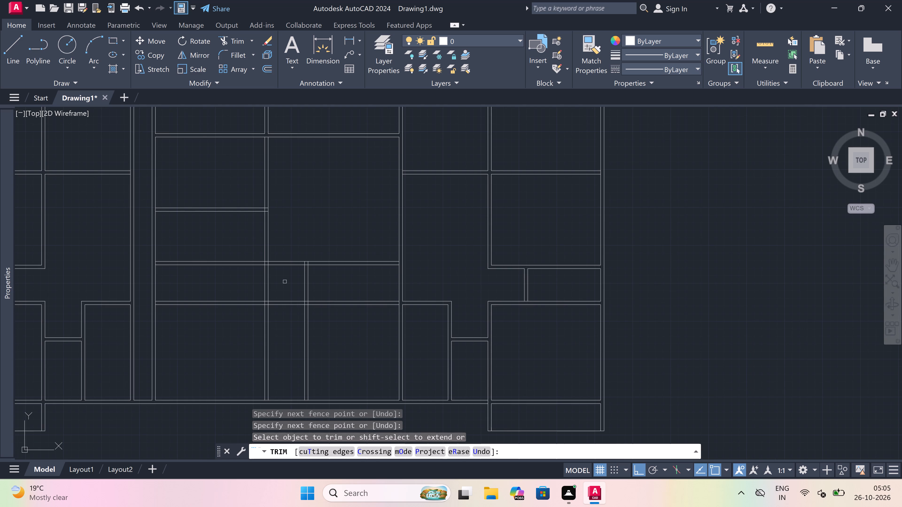
Trim the second horizontal wall between the two interior vertical walls, and the right vertical wall between the first and second horizontal walls.
{"action": "scroll", "coordinate": [285, 282], "scroll_direction": "down", "scroll_amount": 2}
{"action": "scroll", "coordinate": [285, 282], "scroll_direction": "up", "scroll_amount": 1}
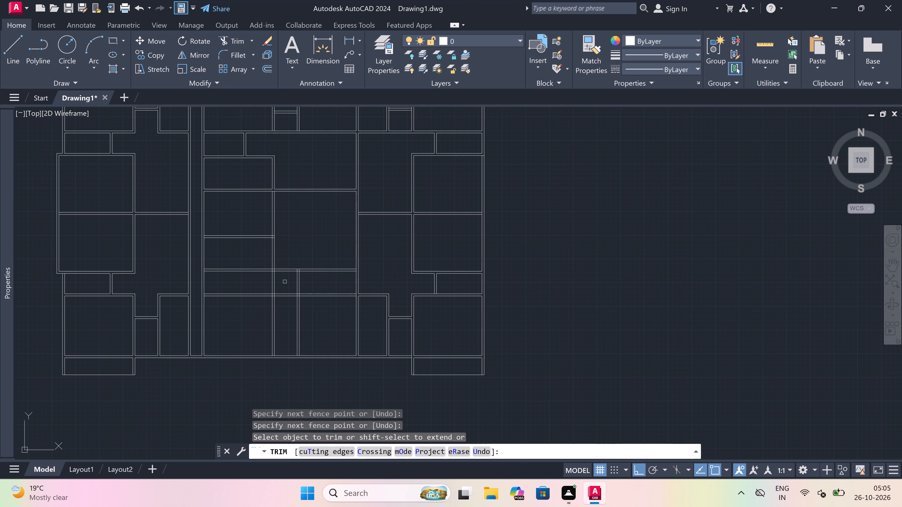
{"action": "scroll", "coordinate": [285, 269], "scroll_direction": "up", "scroll_amount": 2}
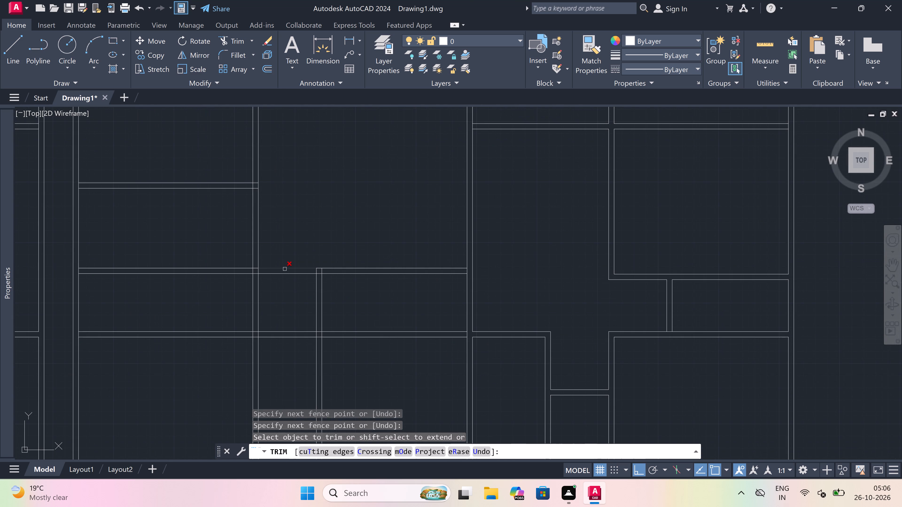
{"action": "left_click", "coordinate": [285, 270]}
{"action": "left_click", "coordinate": [284, 274]}
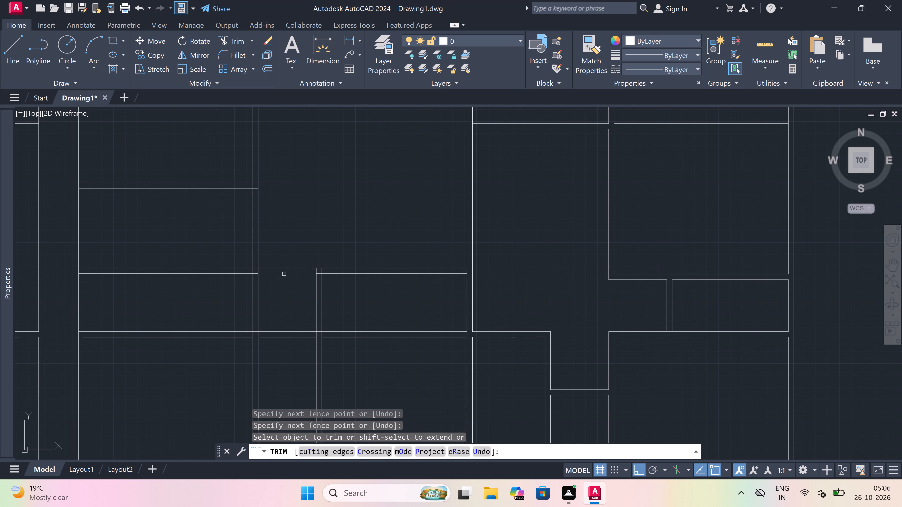
{"action": "left_click", "coordinate": [284, 272]}
{"action": "left_click", "coordinate": [284, 261]}
{"action": "left_click", "coordinate": [313, 315]}
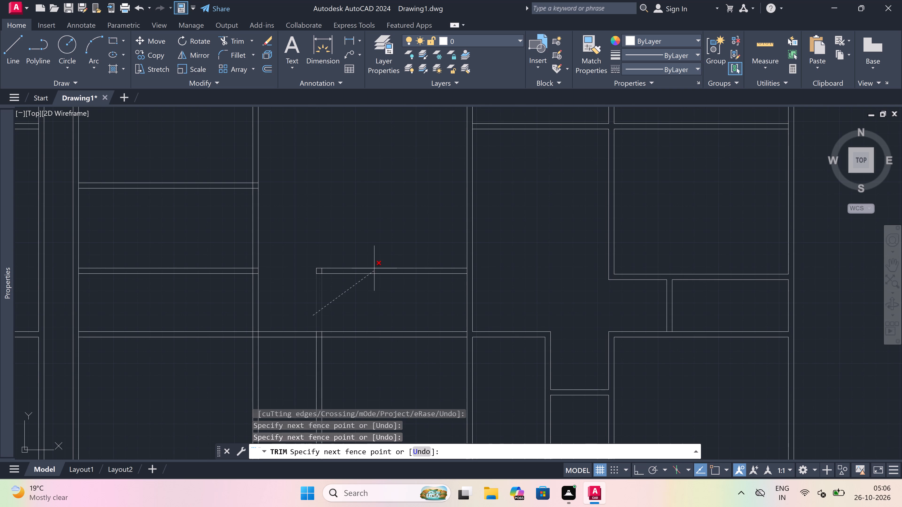
{"action": "left_click", "coordinate": [401, 244]}
{"action": "key", "text": "Escape"}
Erase the leftover second horizontal wall lines and end pieces on the right side of the central block.
{"action": "left_click_drag", "start_coordinate": [367, 253], "coordinate": [329, 264]}
{"action": "left_click", "coordinate": [260, 294]}
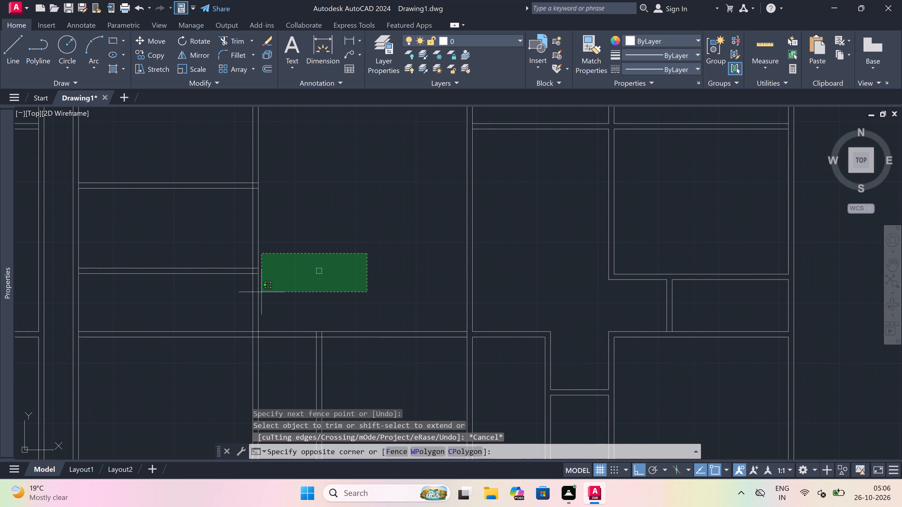
{"action": "key", "text": "Delete"}
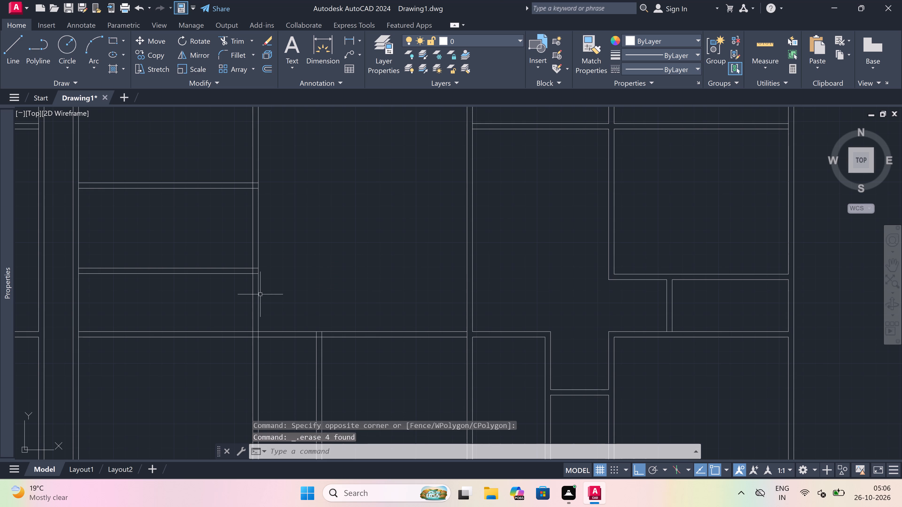
Trim the inner line of the central block's left wall where the first, second and third horizontal walls meet it.
{"action": "scroll", "coordinate": [383, 291], "scroll_direction": "down", "scroll_amount": 3}
{"action": "scroll", "coordinate": [344, 292], "scroll_direction": "up", "scroll_amount": 1}
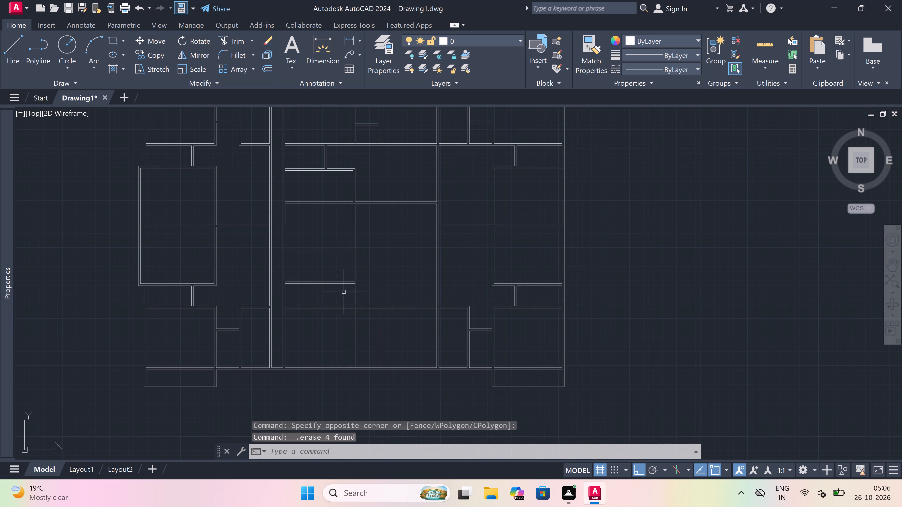
{"action": "scroll", "coordinate": [344, 292], "scroll_direction": "up", "scroll_amount": 2}
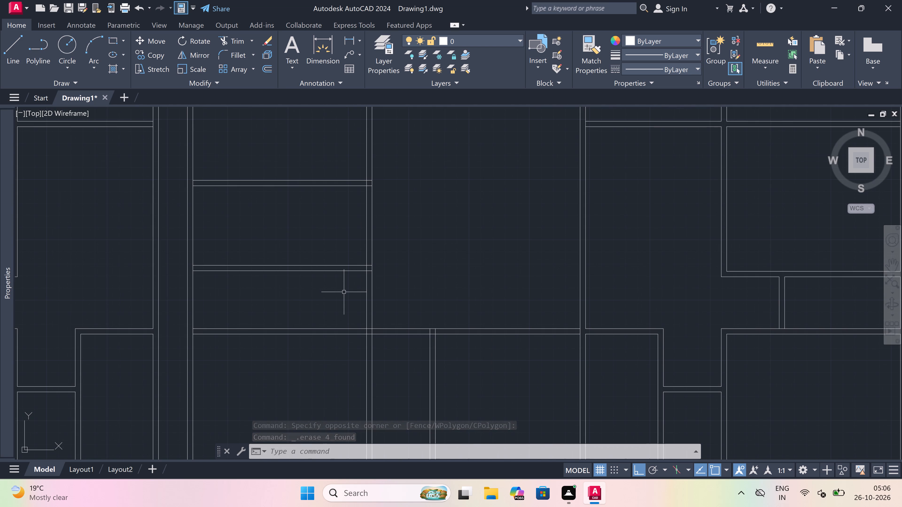
{"action": "type", "text": "tr"}
{"action": "key", "text": "space"}
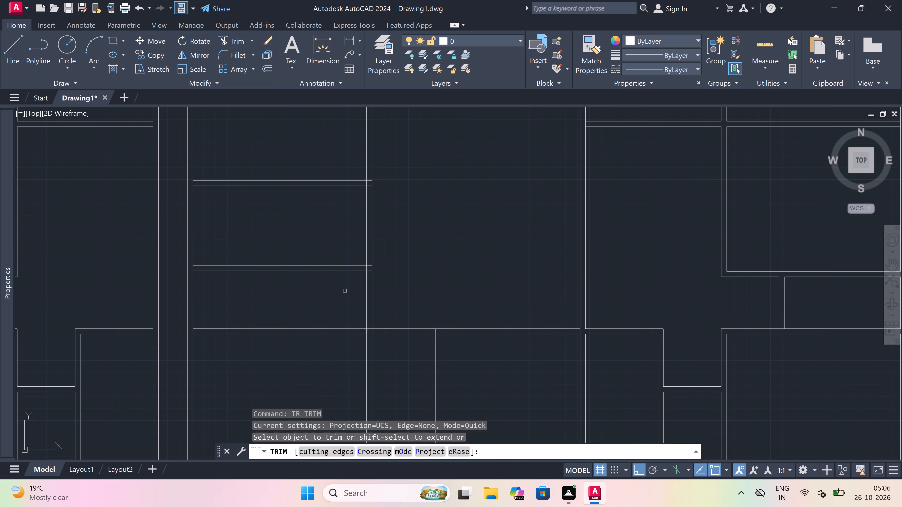
{"action": "scroll", "coordinate": [190, 319], "scroll_direction": "up", "scroll_amount": 1}
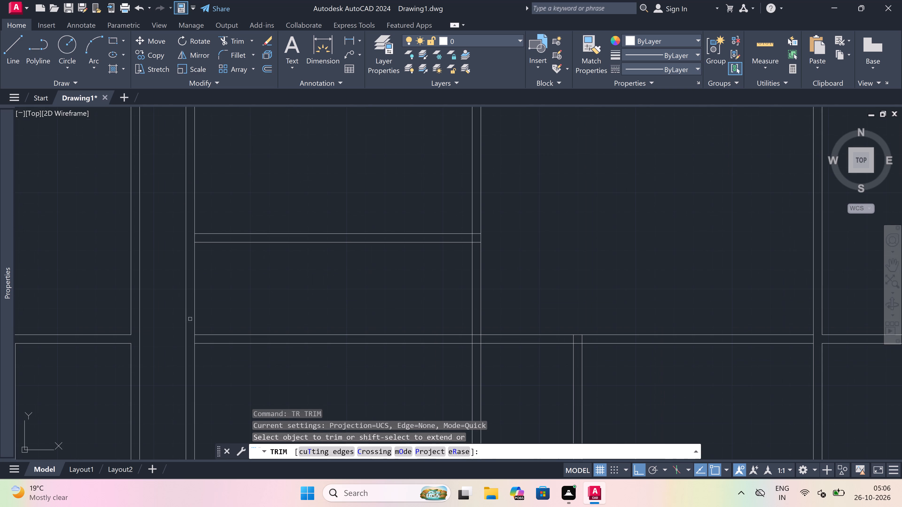
{"action": "scroll", "coordinate": [188, 334], "scroll_direction": "up", "scroll_amount": 2}
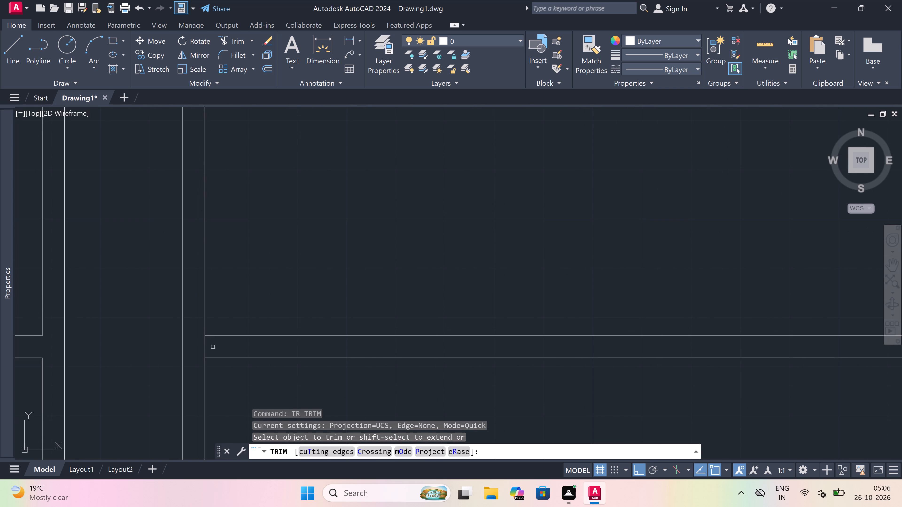
{"action": "left_click", "coordinate": [206, 348]}
{"action": "scroll", "coordinate": [206, 348], "scroll_direction": "down", "scroll_amount": 2}
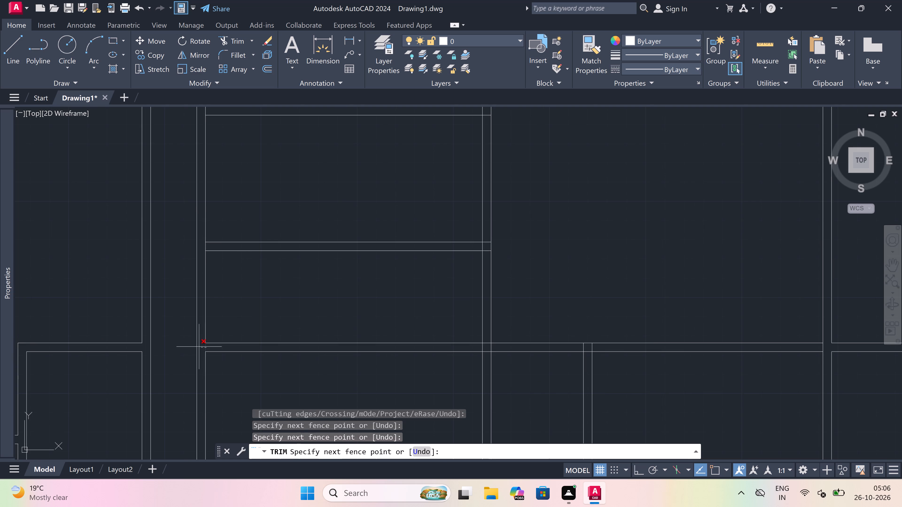
{"action": "scroll", "coordinate": [199, 347], "scroll_direction": "up", "scroll_amount": 1}
{"action": "left_click", "coordinate": [199, 346]}
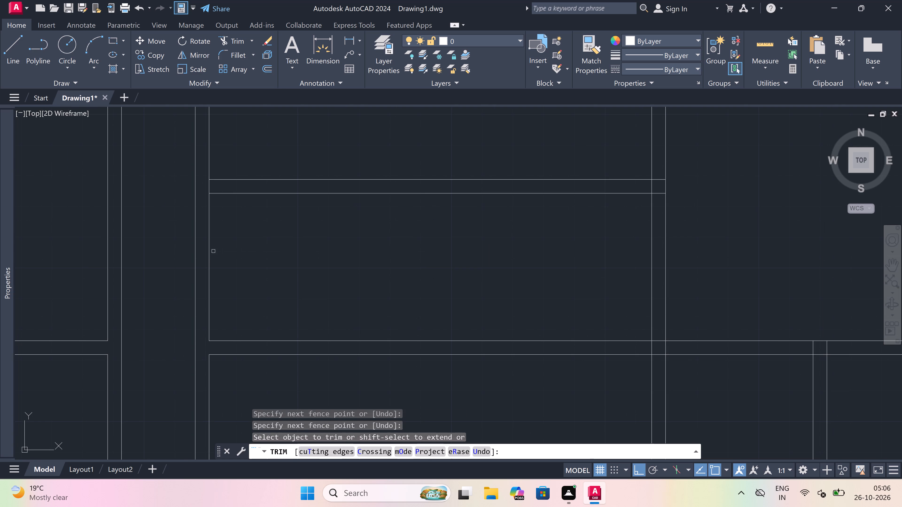
{"action": "scroll", "coordinate": [208, 196], "scroll_direction": "up", "scroll_amount": 1}
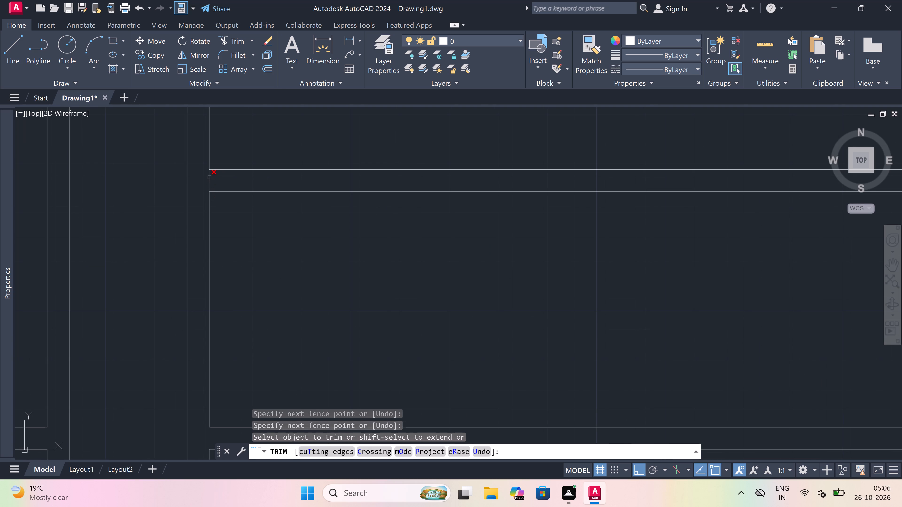
{"action": "left_click_drag", "start_coordinate": [209, 177], "coordinate": [209, 181]}
{"action": "scroll", "coordinate": [203, 194], "scroll_direction": "down", "scroll_amount": 8}
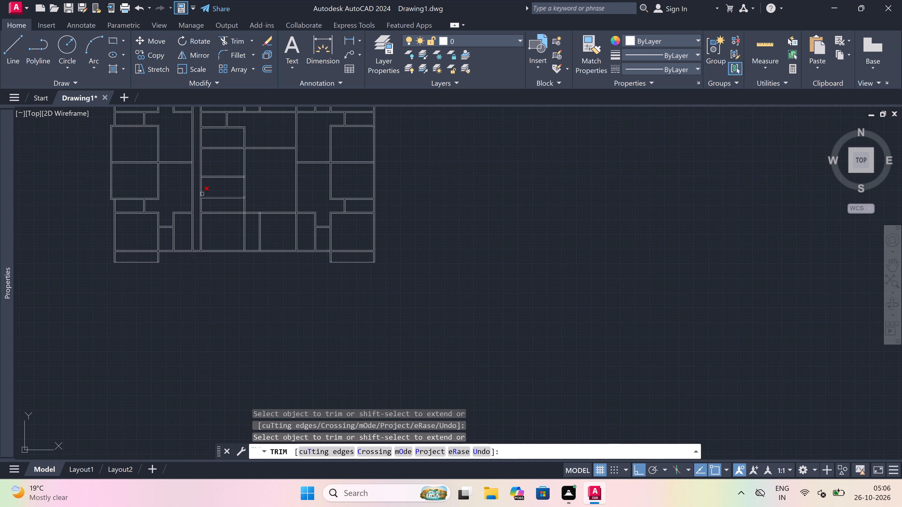
{"action": "scroll", "coordinate": [204, 173], "scroll_direction": "up", "scroll_amount": 4}
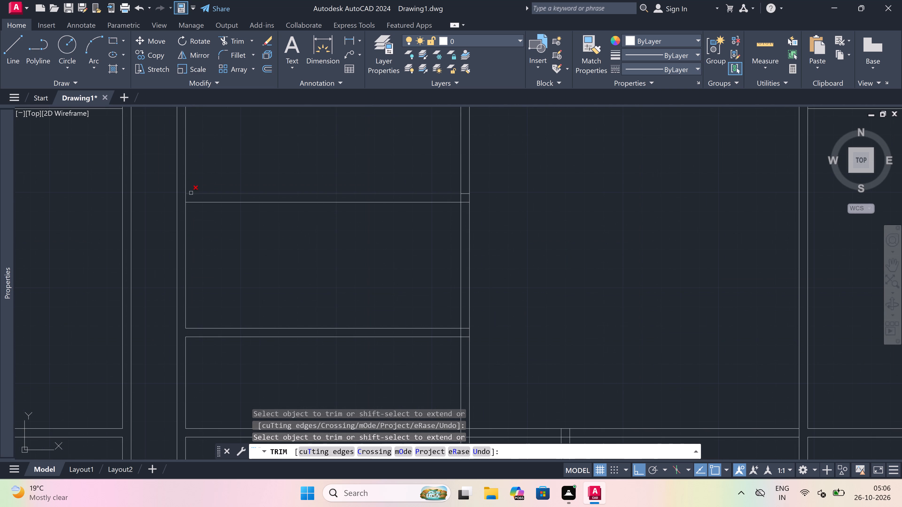
{"action": "scroll", "coordinate": [191, 193], "scroll_direction": "up", "scroll_amount": 2}
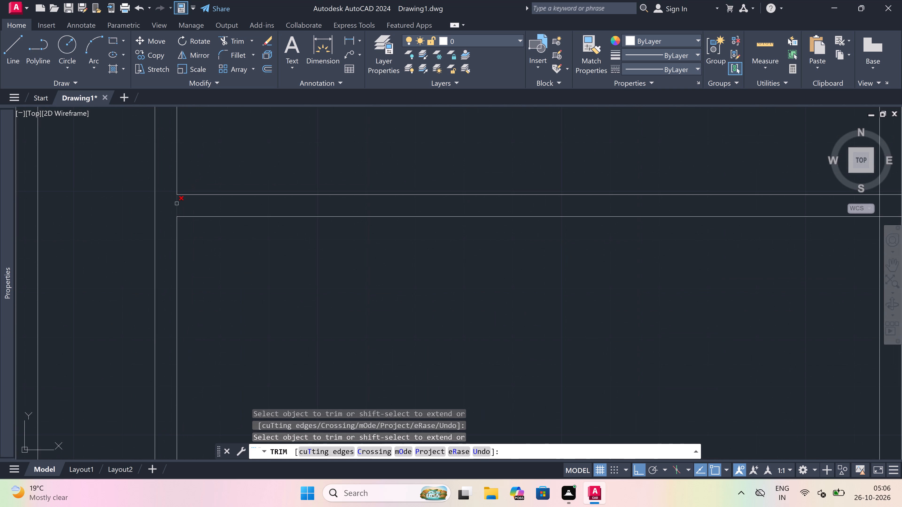
{"action": "left_click", "coordinate": [177, 204]}
{"action": "scroll", "coordinate": [177, 203], "scroll_direction": "down", "scroll_amount": 7}
{"action": "scroll", "coordinate": [177, 203], "scroll_direction": "up", "scroll_amount": 3}
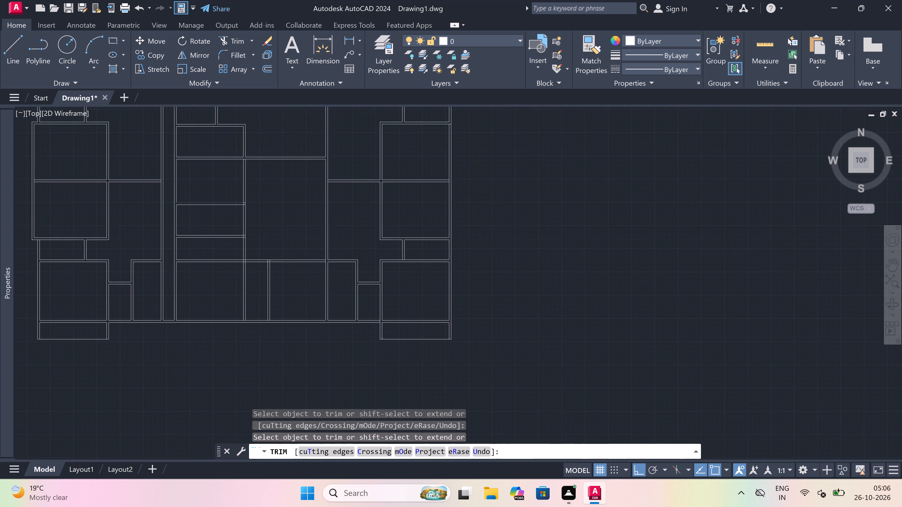
{"action": "key", "text": "Escape"}
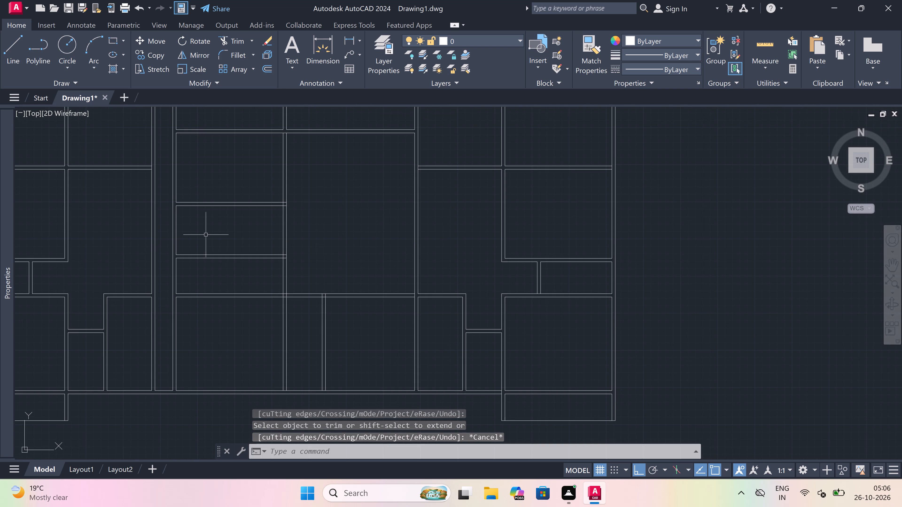
Offset the inner line of the central block's left wall 7' inward within the narrow room above the lowest interior horizontal wall.
{"action": "type", "text": "o"}
{"action": "key", "text": "space"}
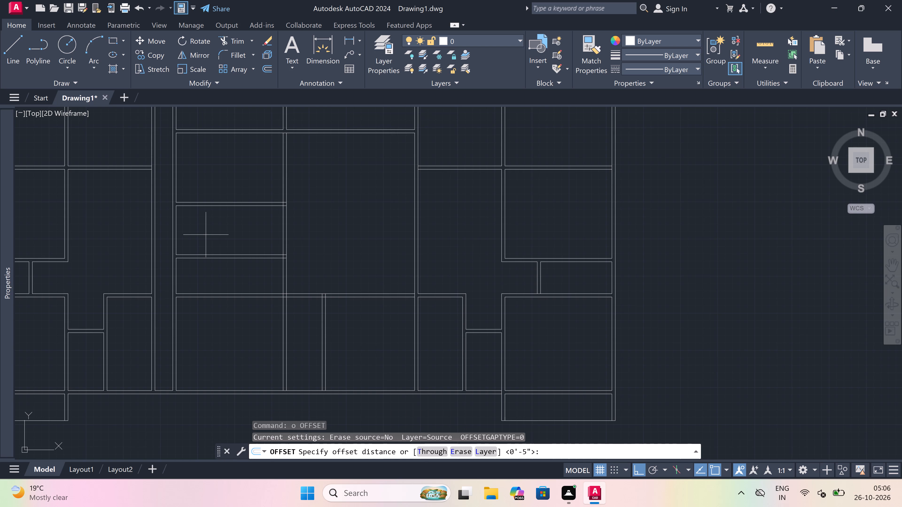
{"action": "scroll", "coordinate": [199, 262], "scroll_direction": "up", "scroll_amount": 2}
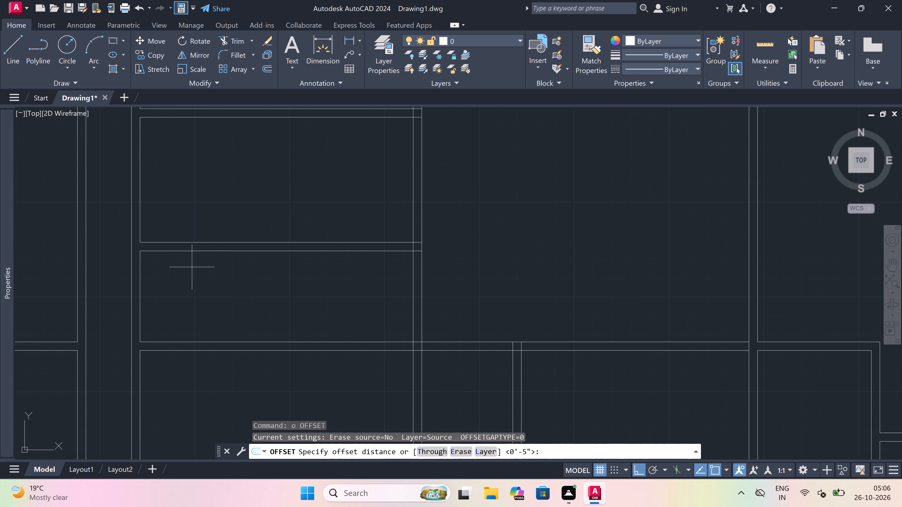
{"action": "left_click_drag", "start_coordinate": [142, 282], "coordinate": [153, 283]}
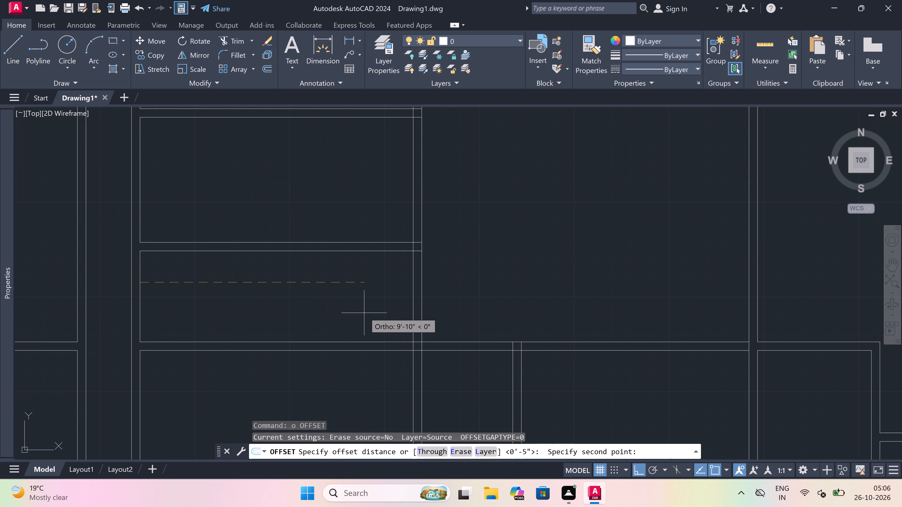
{"action": "key", "text": "7"}
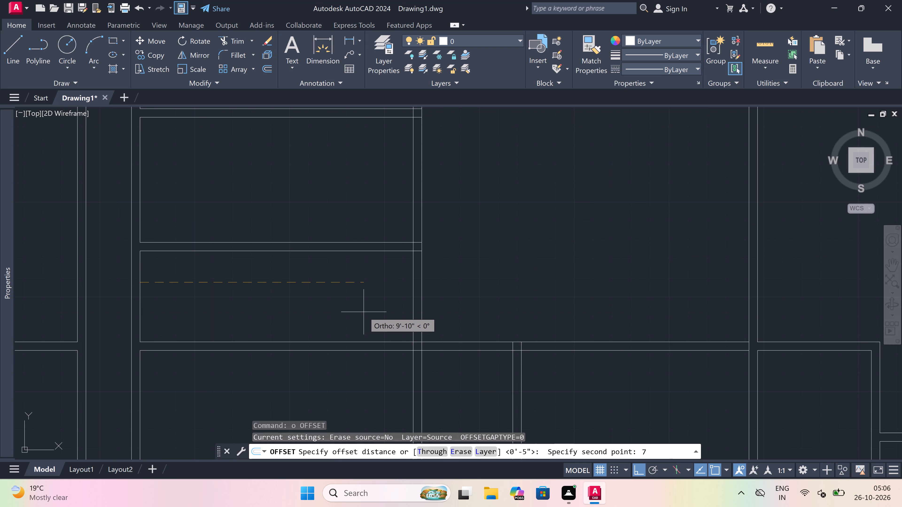
{"action": "type", "text": "'"}
{"action": "key", "text": "space"}
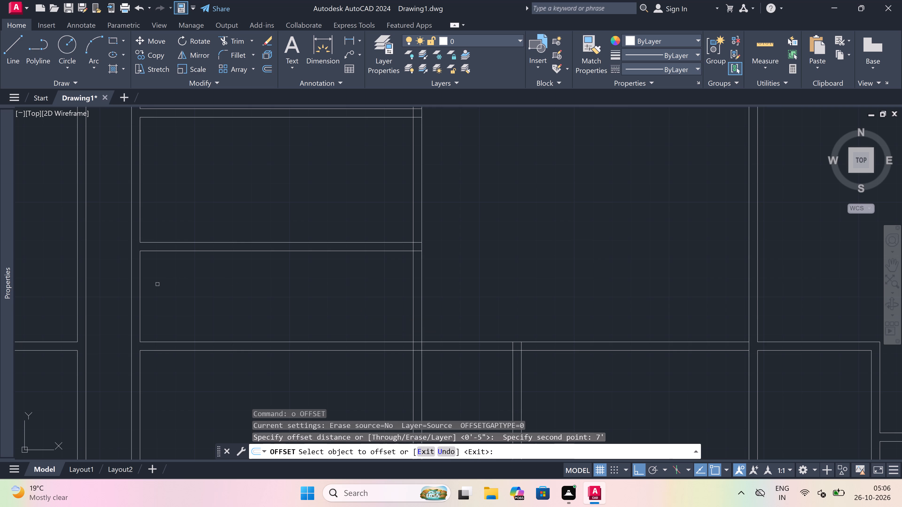
{"action": "left_click_drag", "start_coordinate": [139, 286], "coordinate": [210, 298]}
{"action": "left_click", "coordinate": [374, 340]}
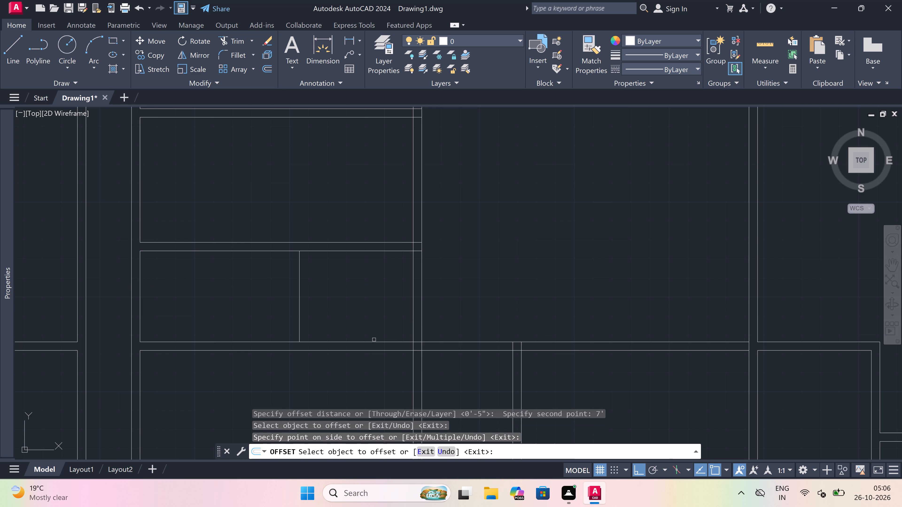
{"action": "key", "text": "Escape"}
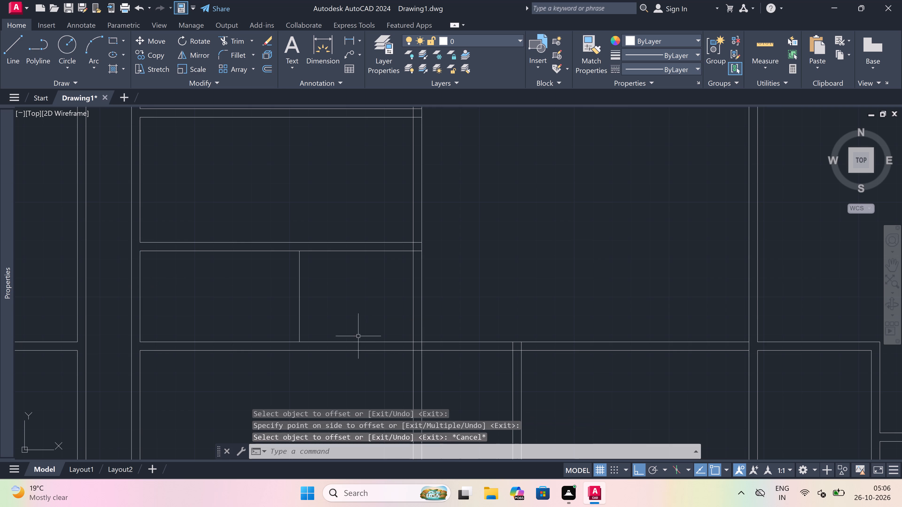
Offset the new partition line 4.5" away from the left wall to give the partition its thickness.
{"action": "key", "text": "space"}
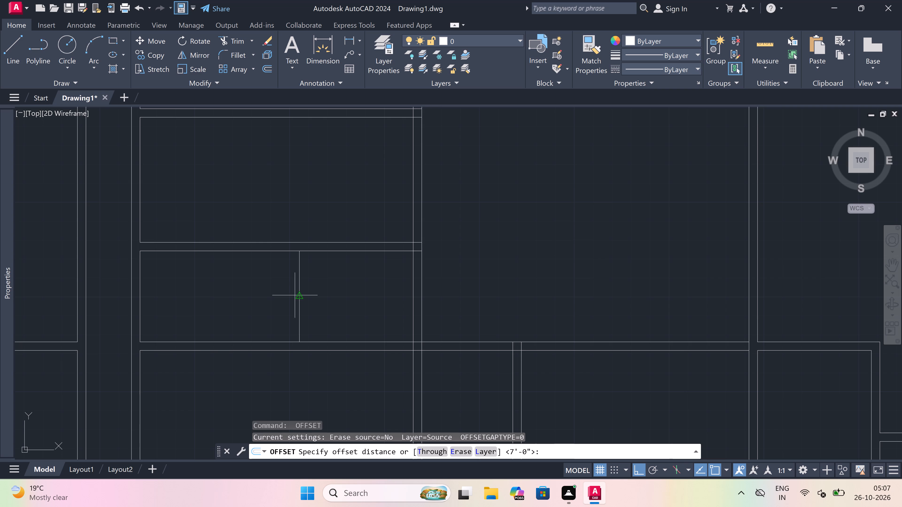
{"action": "left_click_drag", "start_coordinate": [295, 295], "coordinate": [306, 295]}
{"action": "type", "text": "4.5"}
{"action": "key", "text": "shift+quotedbl"}
{"action": "key", "text": "space"}
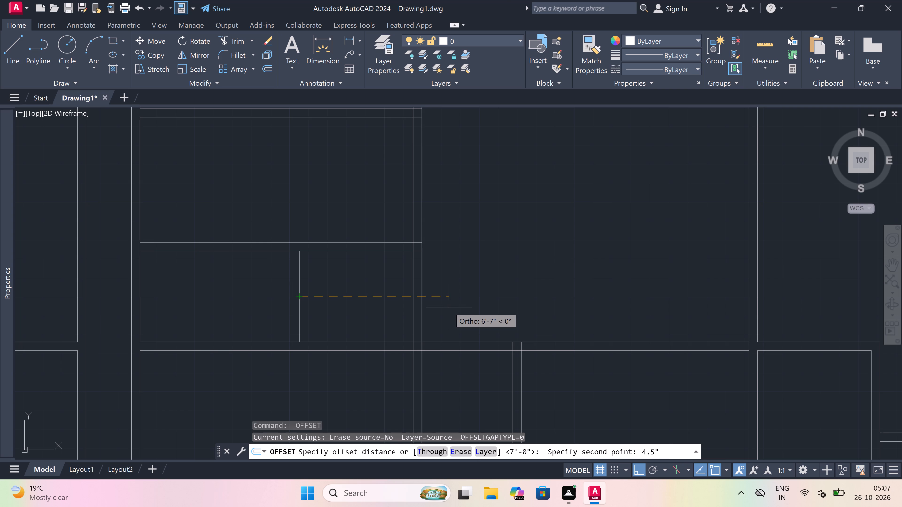
{"action": "left_click_drag", "start_coordinate": [300, 271], "coordinate": [340, 279]}
{"action": "left_click", "coordinate": [373, 286]}
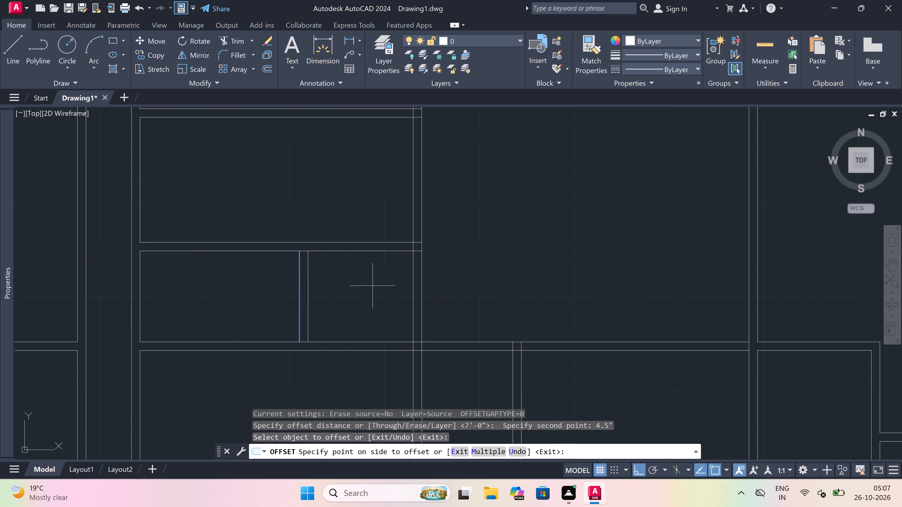
{"action": "key", "text": "Escape"}
Trim both lines of the left interior vertical wall between the two lowest interior horizontal walls.
{"action": "scroll", "coordinate": [334, 292], "scroll_direction": "down", "scroll_amount": 2}
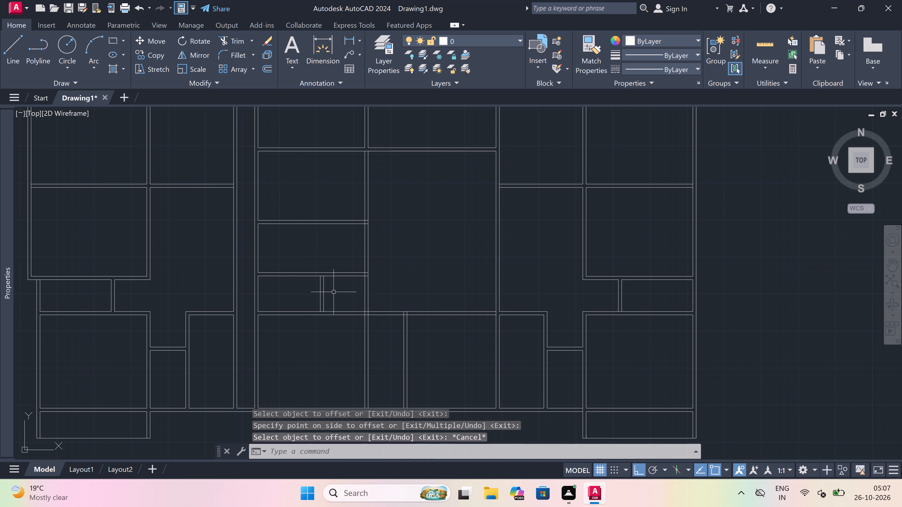
{"action": "type", "text": "tr"}
{"action": "key", "text": "space"}
{"action": "scroll", "coordinate": [371, 301], "scroll_direction": "up", "scroll_amount": 1}
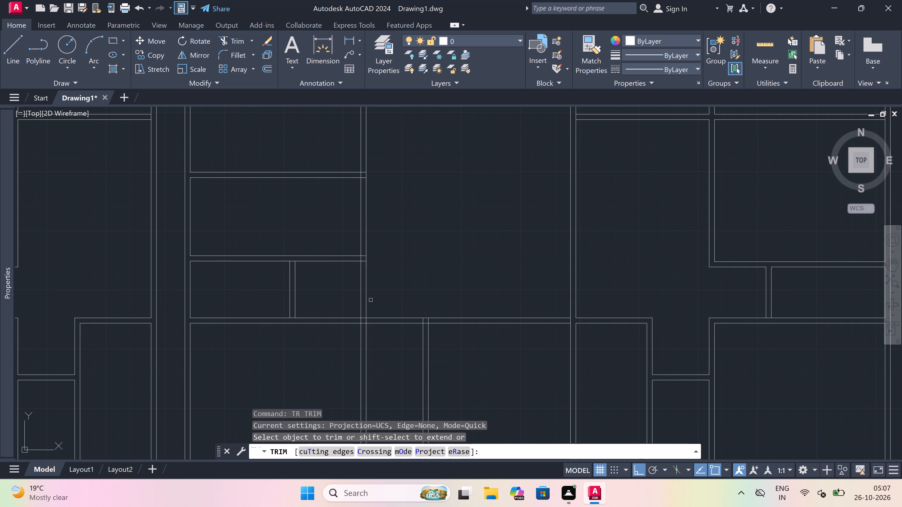
{"action": "left_click", "coordinate": [362, 296]}
{"action": "left_click", "coordinate": [348, 296]}
{"action": "left_click", "coordinate": [389, 291]}
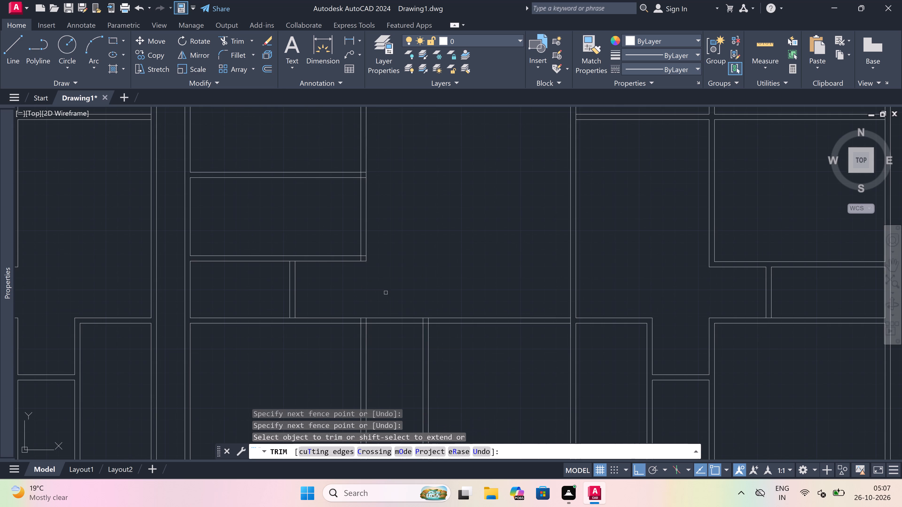
Trim both lines of the lowest interior horizontal wall between the two interior vertical walls to open a passage.
{"action": "scroll", "coordinate": [370, 307], "scroll_direction": "up", "scroll_amount": 4}
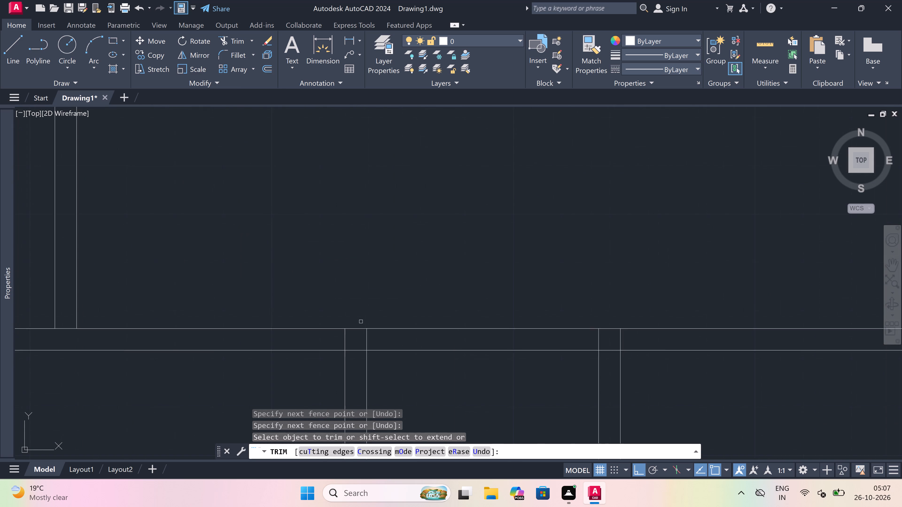
{"action": "left_click_drag", "start_coordinate": [518, 386], "coordinate": [510, 369]}
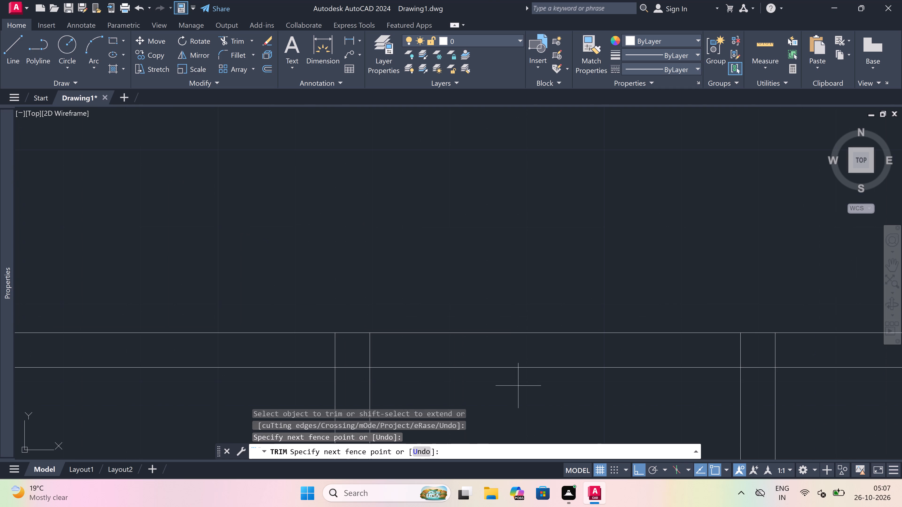
{"action": "left_click_drag", "start_coordinate": [464, 301], "coordinate": [461, 306]}
{"action": "left_click_drag", "start_coordinate": [464, 372], "coordinate": [464, 358]}
{"action": "left_click_drag", "start_coordinate": [447, 279], "coordinate": [447, 282]}
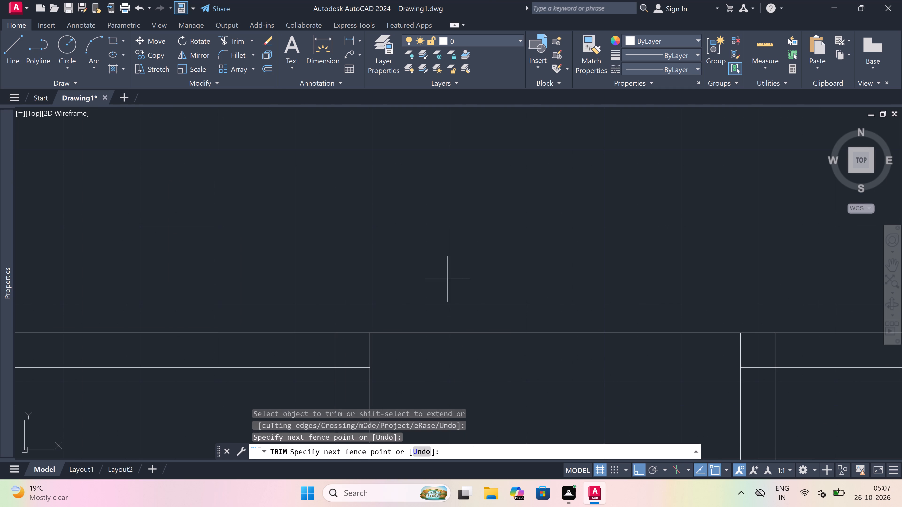
{"action": "left_click_drag", "start_coordinate": [432, 372], "coordinate": [431, 369]}
Trim the overlapping inner line ends at the two wall corners on either side of the passage opening.
{"action": "scroll", "coordinate": [245, 245], "scroll_direction": "down", "scroll_amount": 5}
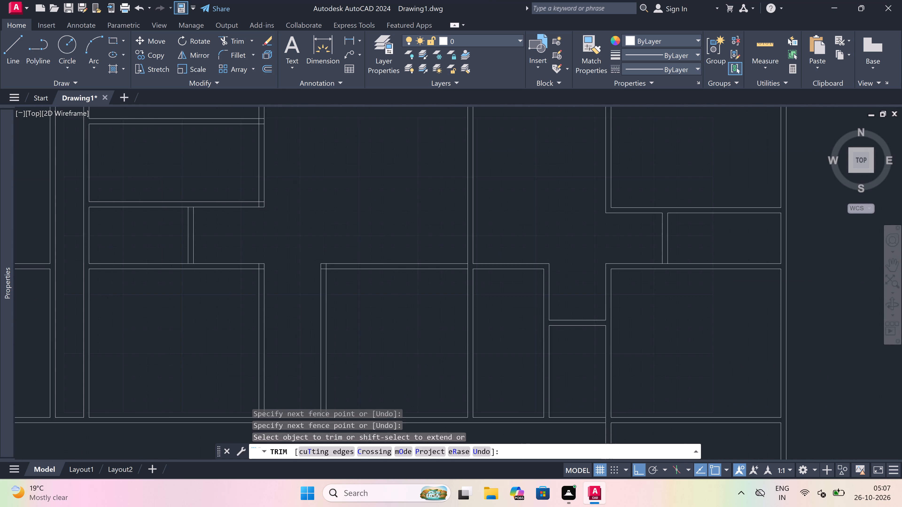
{"action": "scroll", "coordinate": [245, 252], "scroll_direction": "up", "scroll_amount": 2}
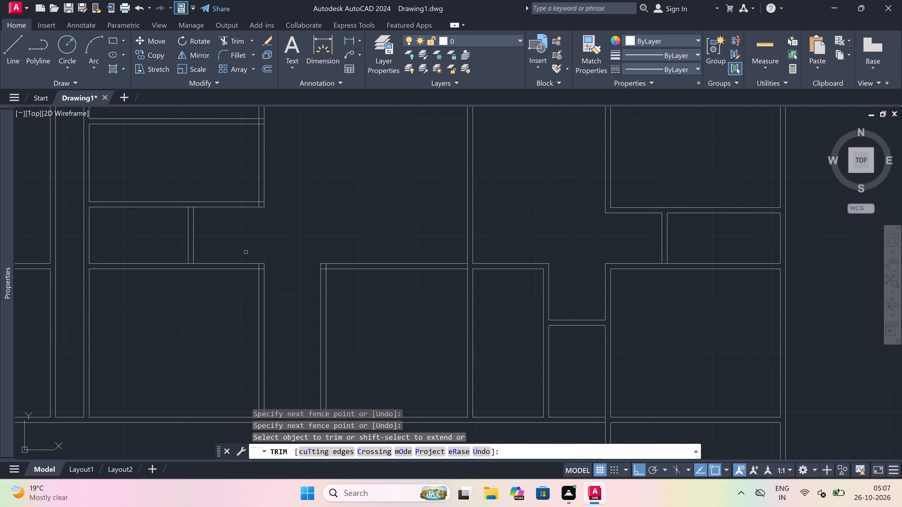
{"action": "scroll", "coordinate": [246, 252], "scroll_direction": "up", "scroll_amount": 1}
{"action": "scroll", "coordinate": [256, 282], "scroll_direction": "up", "scroll_amount": 1}
{"action": "scroll", "coordinate": [307, 297], "scroll_direction": "up", "scroll_amount": 1}
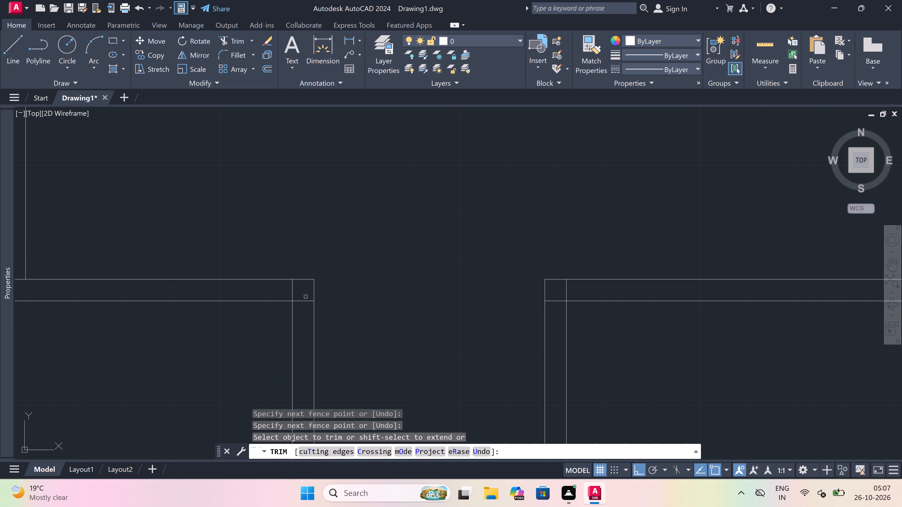
{"action": "left_click", "coordinate": [296, 304]}
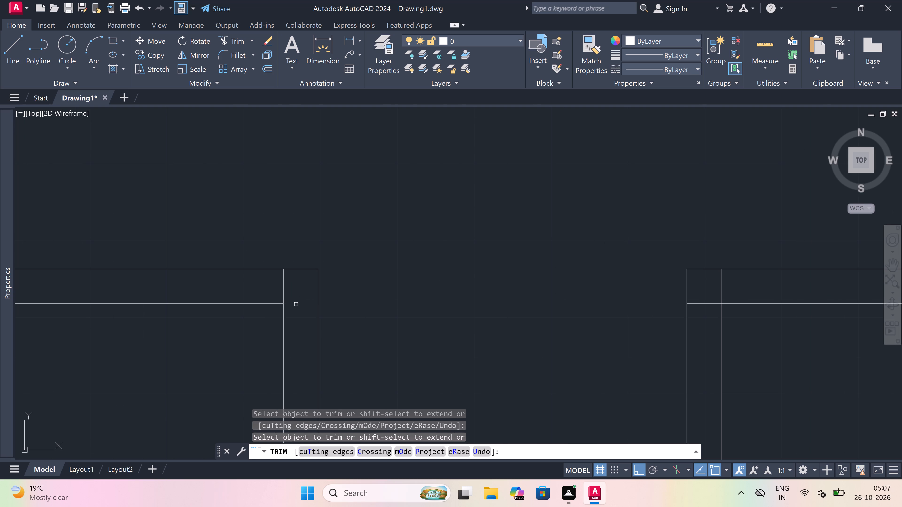
{"action": "left_click", "coordinate": [284, 282]}
{"action": "scroll", "coordinate": [284, 282], "scroll_direction": "down", "scroll_amount": 3}
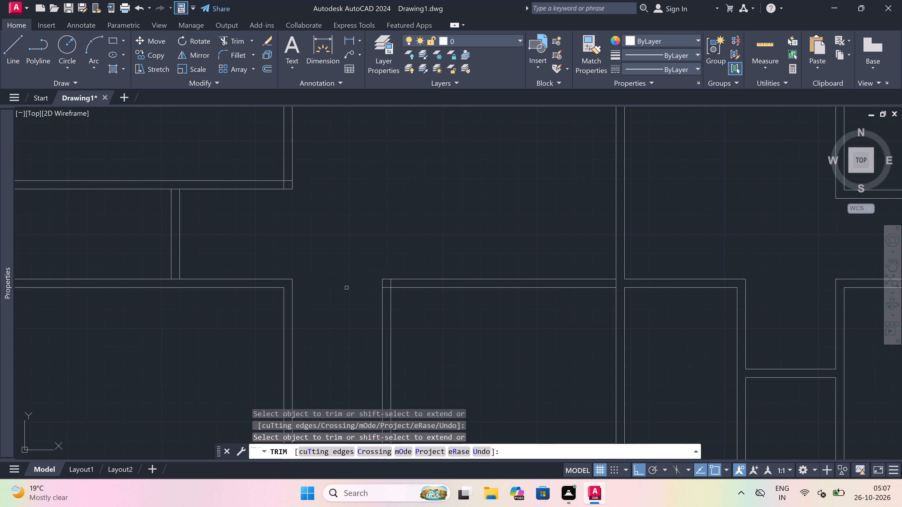
{"action": "scroll", "coordinate": [391, 293], "scroll_direction": "up", "scroll_amount": 1}
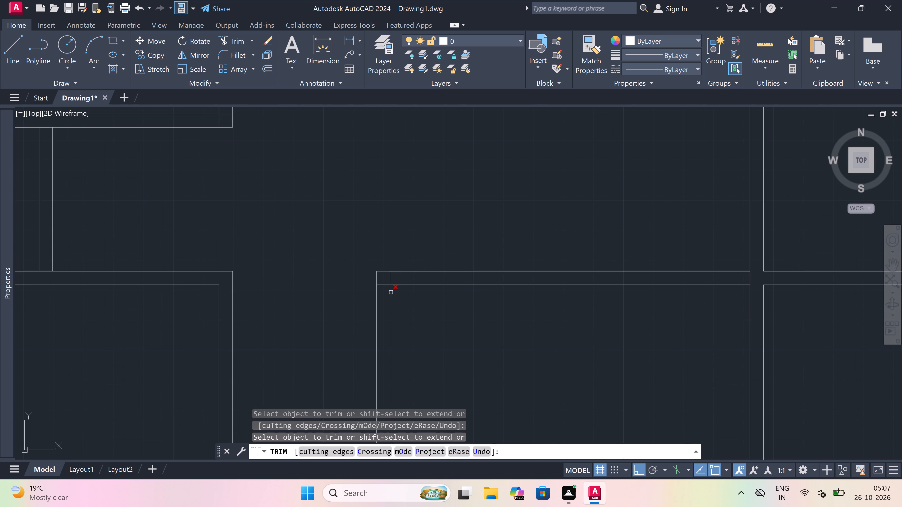
{"action": "scroll", "coordinate": [381, 288], "scroll_direction": "up", "scroll_amount": 1}
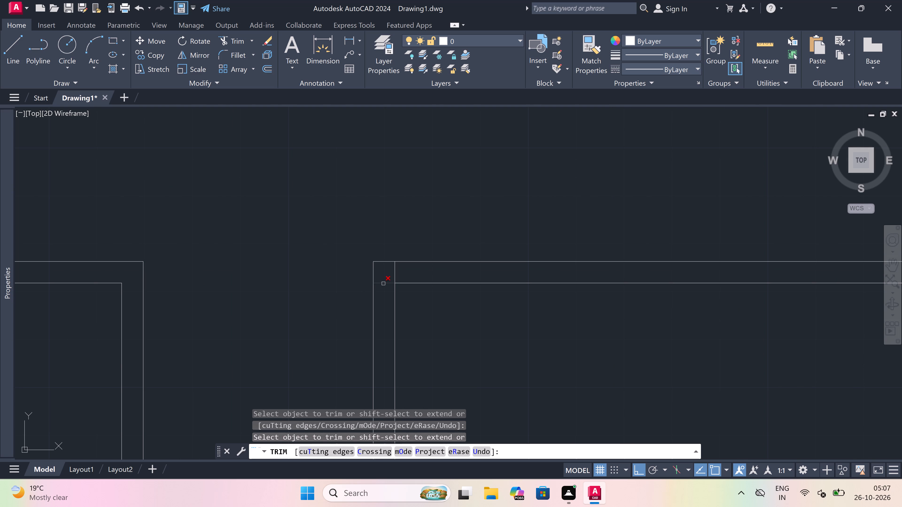
{"action": "left_click", "coordinate": [384, 282]}
{"action": "left_click", "coordinate": [396, 272]}
Trim the central block's right wall line where the lowest interior horizontal wall meets it.
{"action": "scroll", "coordinate": [305, 271], "scroll_direction": "down", "scroll_amount": 5}
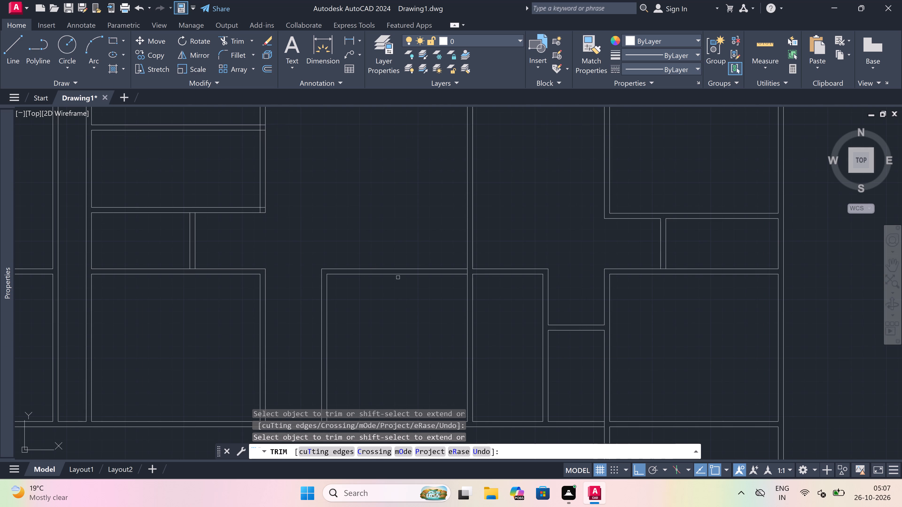
{"action": "scroll", "coordinate": [477, 275], "scroll_direction": "up", "scroll_amount": 3}
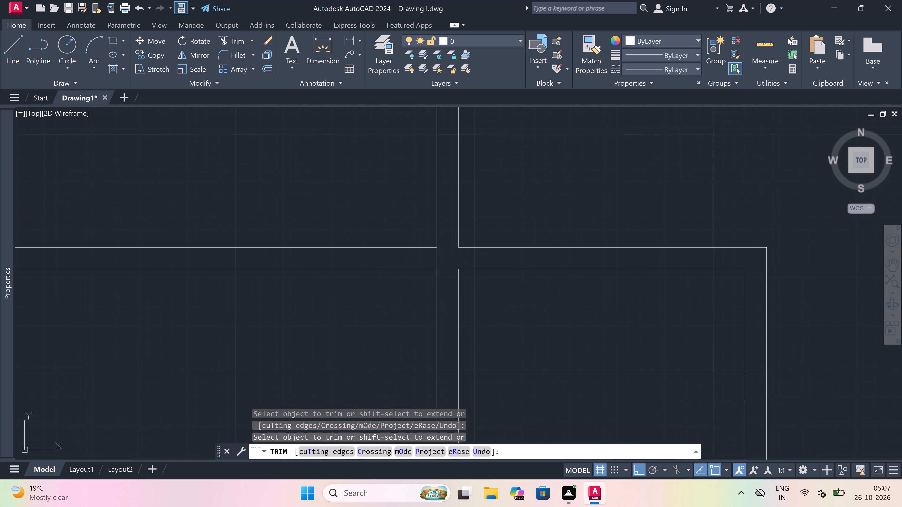
{"action": "left_click", "coordinate": [430, 260]}
{"action": "left_click", "coordinate": [445, 261]}
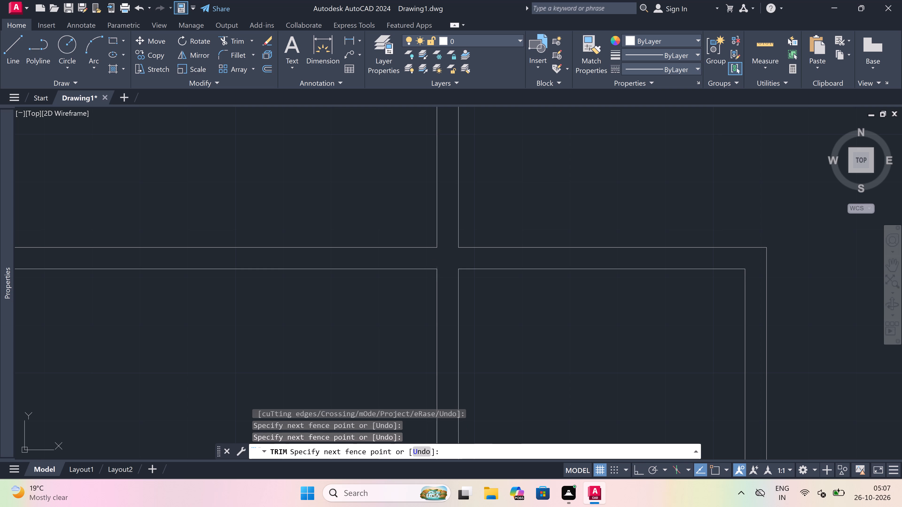
Trim the horizontal wall lines across both ends of the new 4.5" partition to open its junctions.
{"action": "scroll", "coordinate": [362, 270], "scroll_direction": "down", "scroll_amount": 5}
{"action": "scroll", "coordinate": [320, 257], "scroll_direction": "down", "scroll_amount": 2}
{"action": "scroll", "coordinate": [299, 248], "scroll_direction": "down", "scroll_amount": 2}
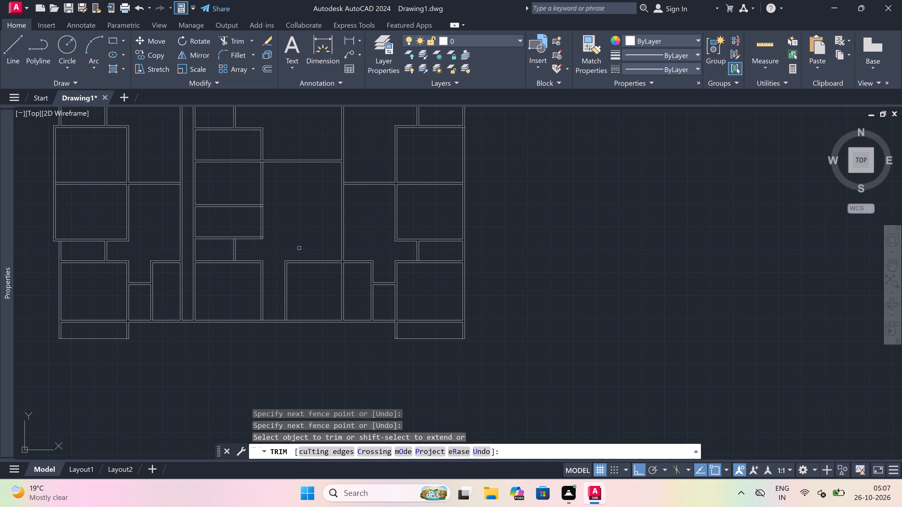
{"action": "scroll", "coordinate": [268, 247], "scroll_direction": "up", "scroll_amount": 4}
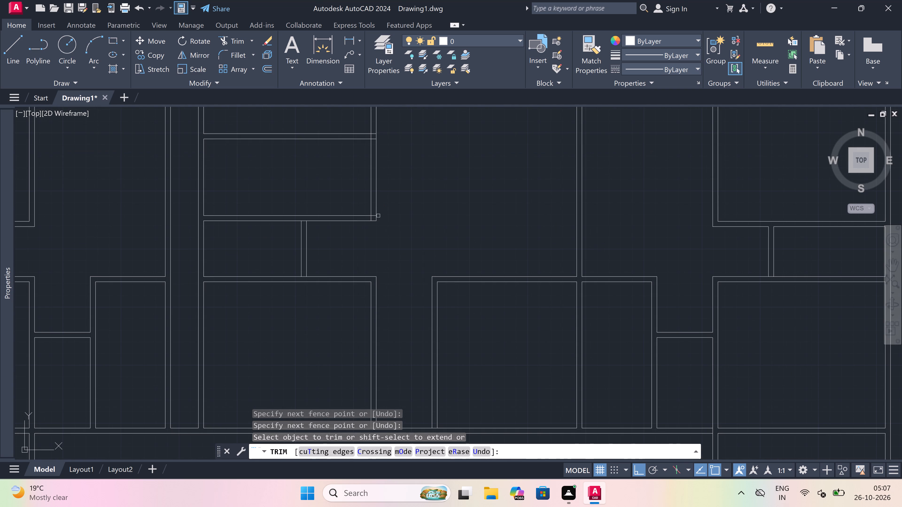
{"action": "scroll", "coordinate": [306, 239], "scroll_direction": "up", "scroll_amount": 2}
{"action": "scroll", "coordinate": [276, 315], "scroll_direction": "up", "scroll_amount": 1}
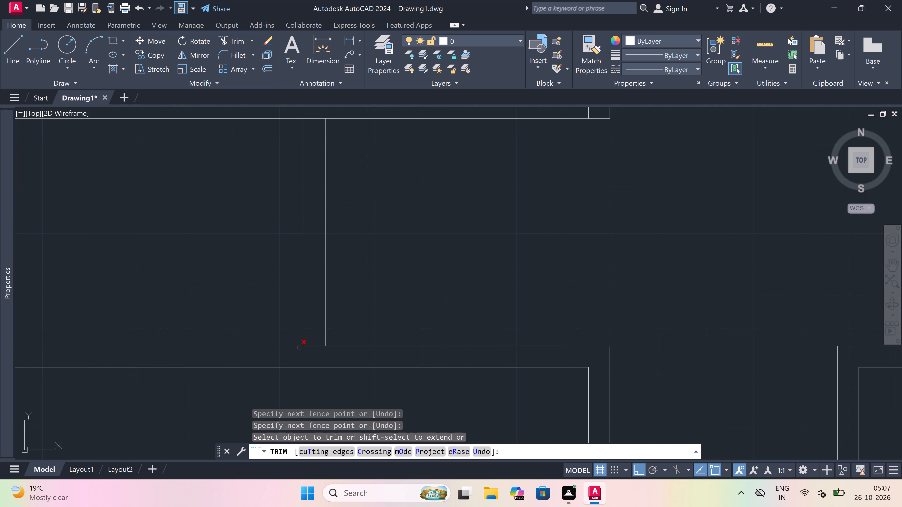
{"action": "left_click_drag", "start_coordinate": [311, 352], "coordinate": [314, 345]}
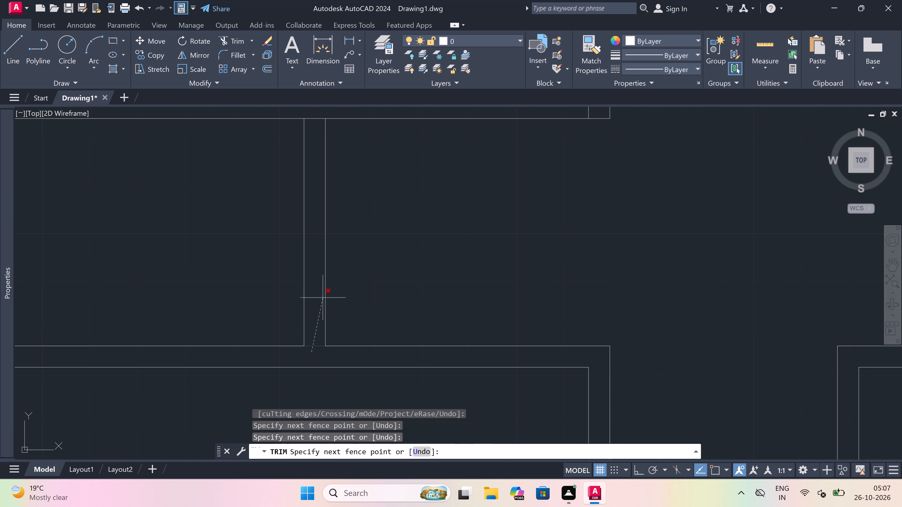
{"action": "scroll", "coordinate": [324, 296], "scroll_direction": "down", "scroll_amount": 2}
{"action": "scroll", "coordinate": [326, 224], "scroll_direction": "up", "scroll_amount": 3}
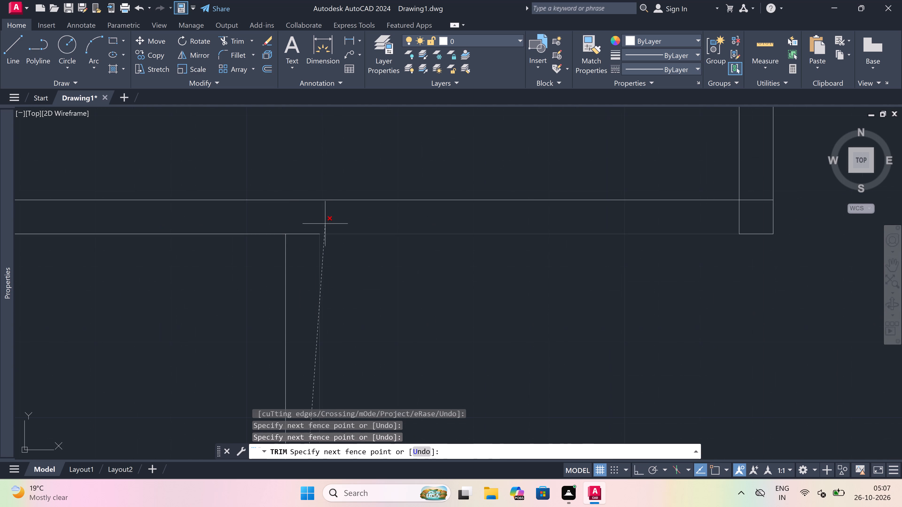
{"action": "left_click", "coordinate": [300, 225]}
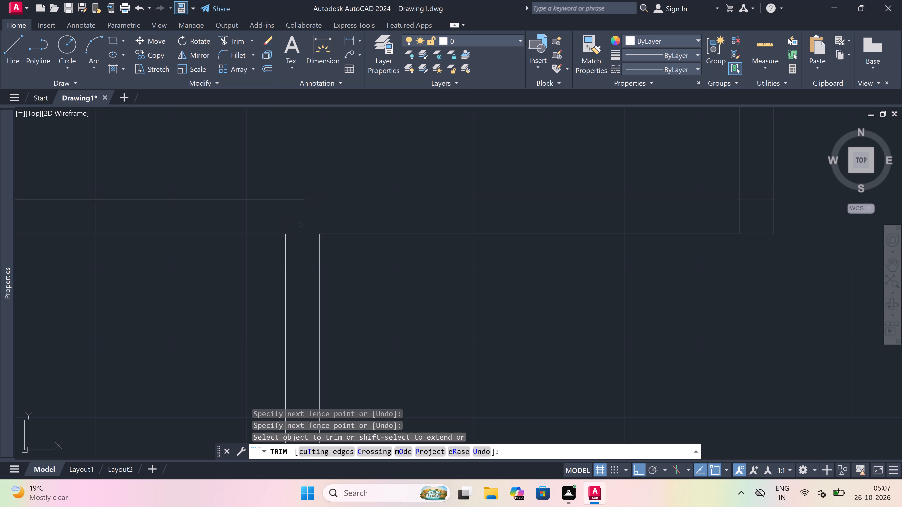
Trim the overlapping inner line ends at the corner where the wall above the small partition meets the interior vertical wall.
{"action": "scroll", "coordinate": [300, 224], "scroll_direction": "down", "scroll_amount": 5}
{"action": "scroll", "coordinate": [372, 210], "scroll_direction": "up", "scroll_amount": 4}
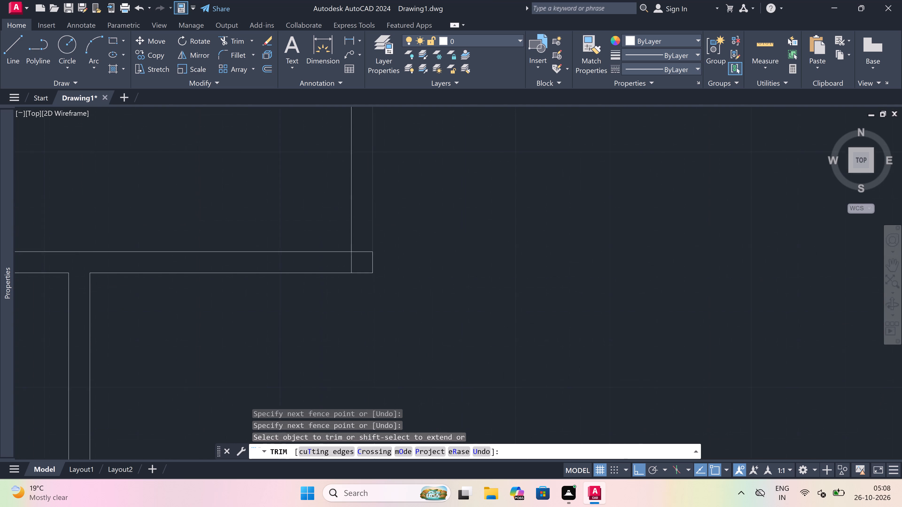
{"action": "scroll", "coordinate": [346, 276], "scroll_direction": "up", "scroll_amount": 1}
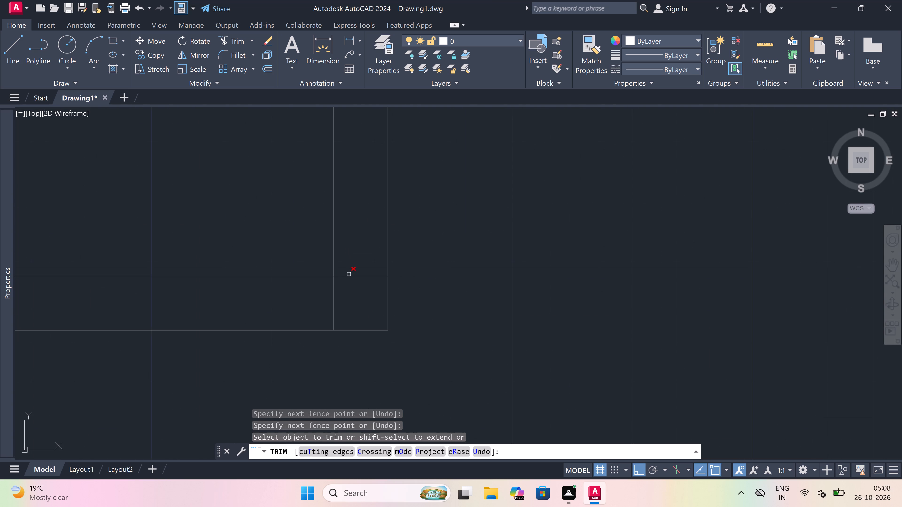
{"action": "left_click", "coordinate": [351, 272]}
{"action": "left_click", "coordinate": [319, 309]}
{"action": "scroll", "coordinate": [319, 309], "scroll_direction": "down", "scroll_amount": 5}
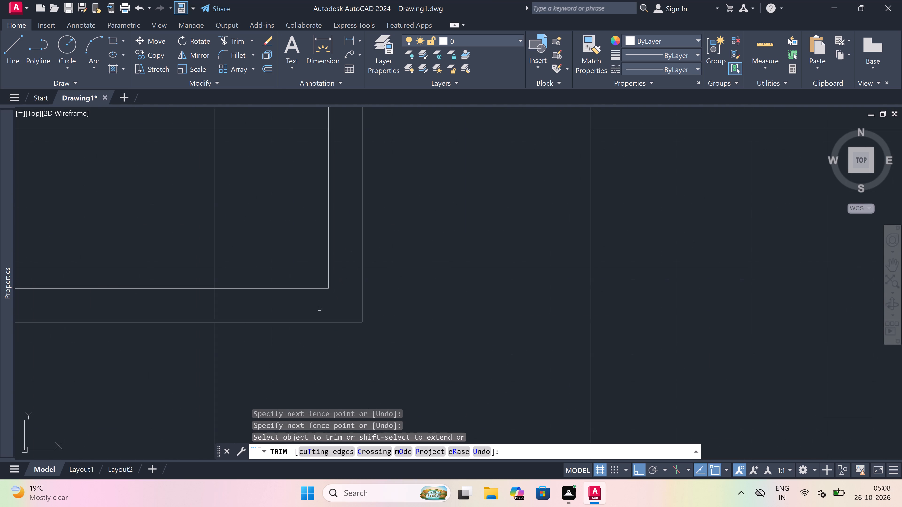
Trim the line ends and inner wall line where the next horizontal wall up meets the interior vertical wall, opening the T-junction.
{"action": "scroll", "coordinate": [320, 307], "scroll_direction": "down", "scroll_amount": 2}
{"action": "scroll", "coordinate": [325, 270], "scroll_direction": "up", "scroll_amount": 4}
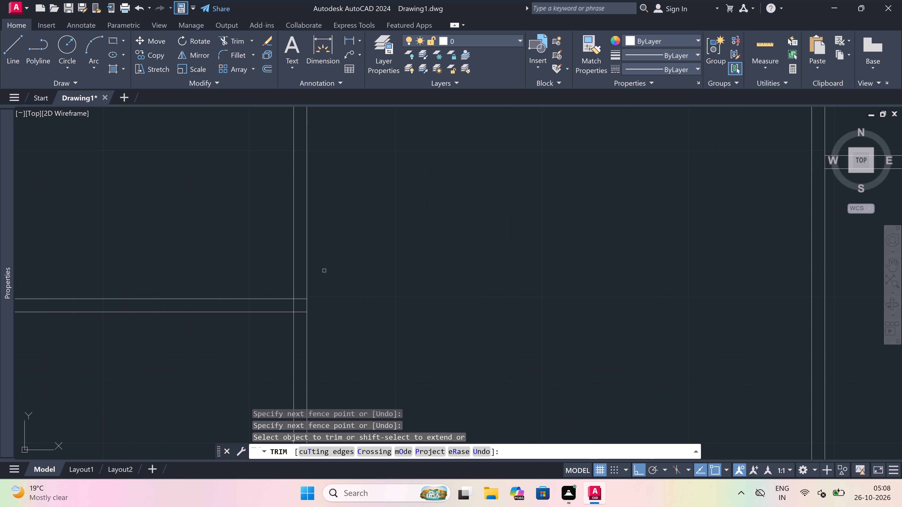
{"action": "scroll", "coordinate": [294, 297], "scroll_direction": "up", "scroll_amount": 3}
{"action": "left_click_drag", "start_coordinate": [313, 293], "coordinate": [313, 296]}
{"action": "left_click_drag", "start_coordinate": [310, 365], "coordinate": [311, 357]}
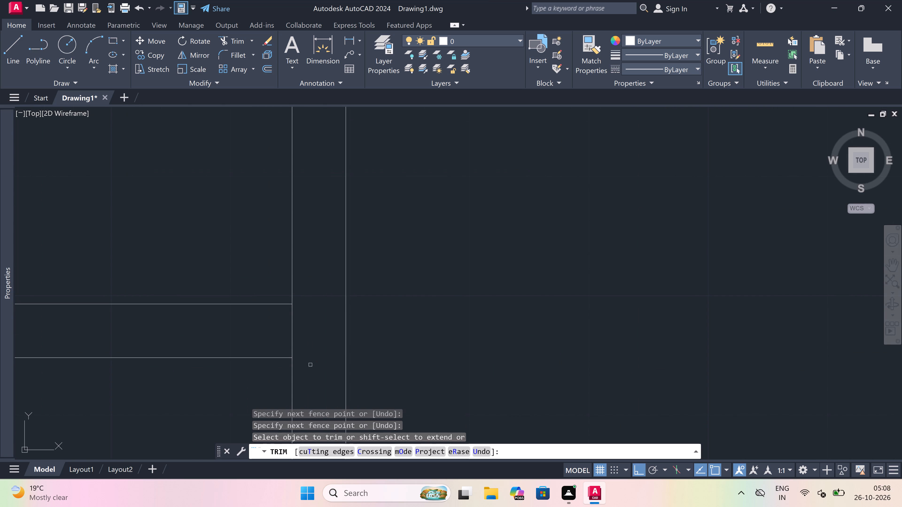
{"action": "left_click_drag", "start_coordinate": [300, 324], "coordinate": [296, 324]}
{"action": "left_click_drag", "start_coordinate": [246, 320], "coordinate": [249, 320]}
{"action": "scroll", "coordinate": [279, 319], "scroll_direction": "down", "scroll_amount": 8}
{"action": "scroll", "coordinate": [264, 352], "scroll_direction": "up", "scroll_amount": 2}
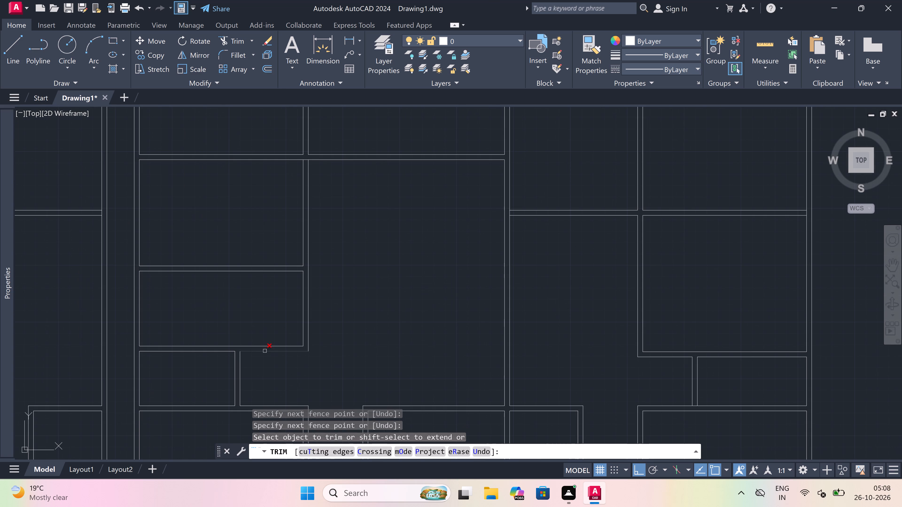
{"action": "key", "text": "Escape"}
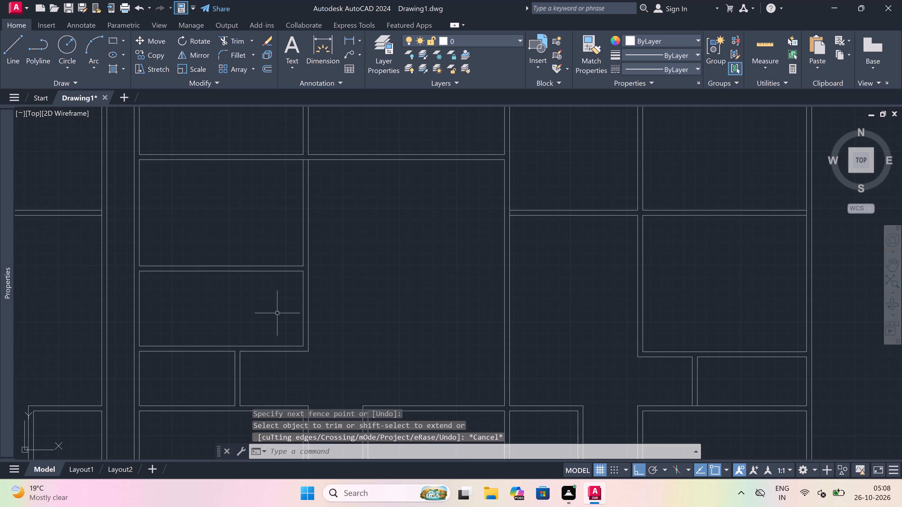
Extend both lines of that horizontal wall across the adjoining open space to the central block's next vertical wall.
{"action": "scroll", "coordinate": [277, 313], "scroll_direction": "down", "scroll_amount": 1}
{"action": "key", "text": "e"}
{"action": "key", "text": "x"}
{"action": "key", "text": "space"}
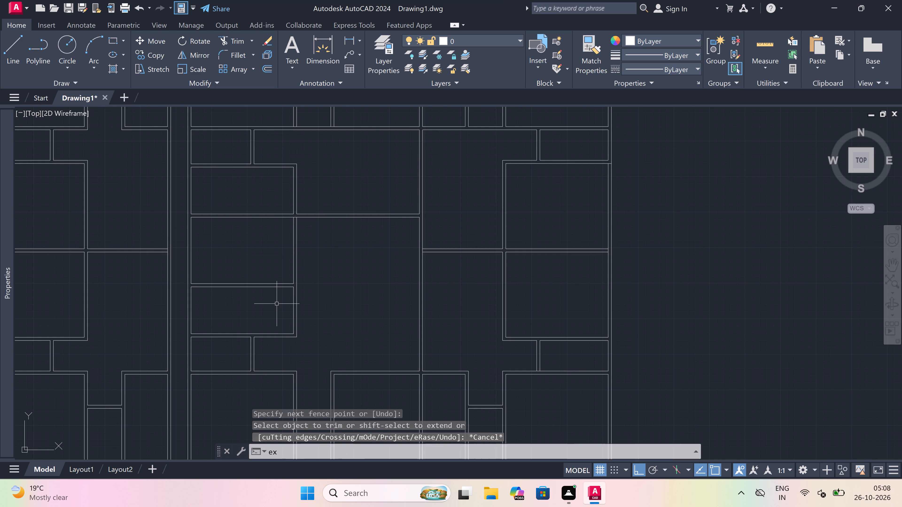
{"action": "left_click", "coordinate": [273, 288]}
{"action": "left_click", "coordinate": [272, 277]}
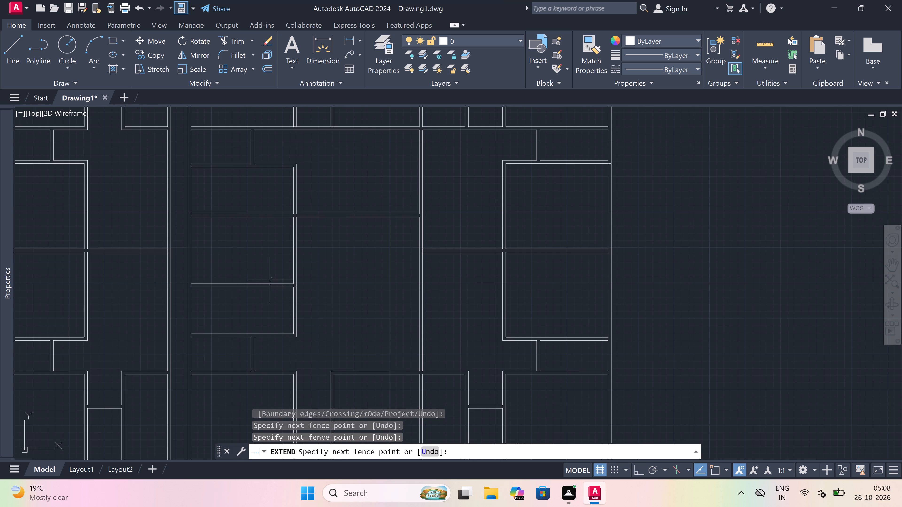
{"action": "left_click", "coordinate": [264, 300]}
{"action": "left_click", "coordinate": [267, 290]}
{"action": "left_click", "coordinate": [269, 275]}
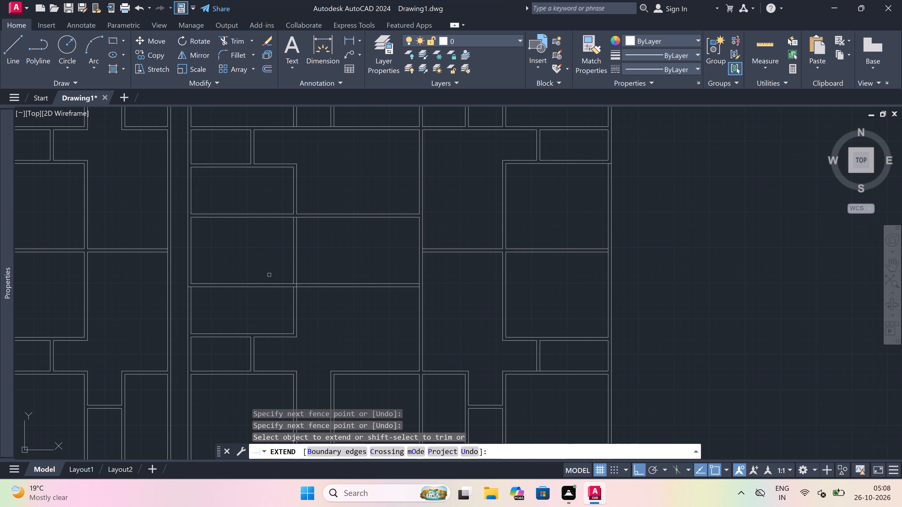
{"action": "key", "text": "Escape"}
Trim the overlapping lines inside the crossing of the extended horizontal wall and the interior vertical wall.
{"action": "type", "text": "tr"}
{"action": "key", "text": "space"}
{"action": "scroll", "coordinate": [292, 295], "scroll_direction": "up", "scroll_amount": 2}
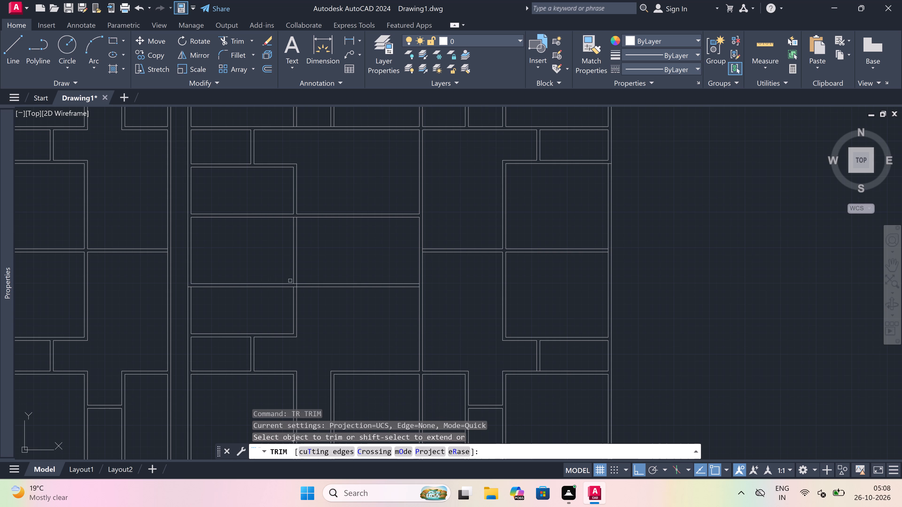
{"action": "scroll", "coordinate": [293, 295], "scroll_direction": "up", "scroll_amount": 1}
{"action": "scroll", "coordinate": [300, 242], "scroll_direction": "up", "scroll_amount": 2}
{"action": "left_click_drag", "start_coordinate": [300, 241], "coordinate": [301, 269]}
{"action": "left_click", "coordinate": [310, 299]}
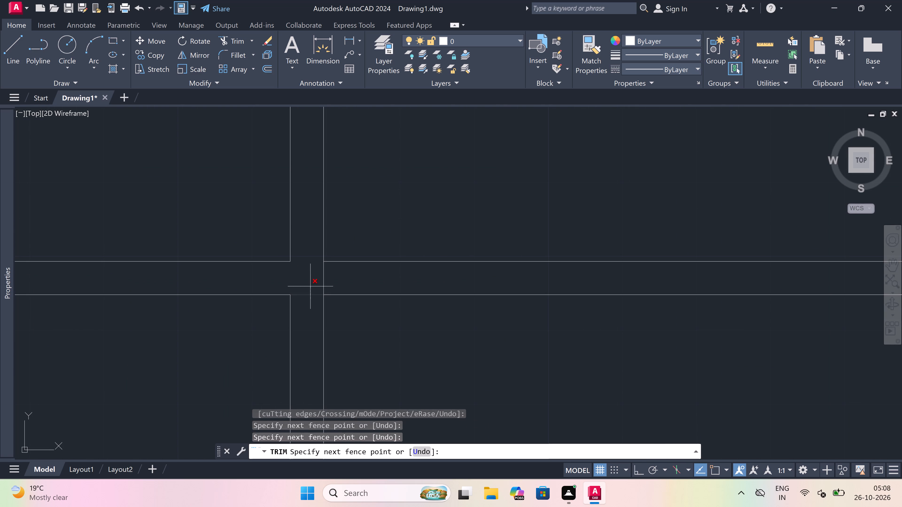
{"action": "left_click", "coordinate": [310, 286]}
{"action": "left_click_drag", "start_coordinate": [312, 286], "coordinate": [317, 285]}
{"action": "left_click", "coordinate": [337, 280]}
{"action": "scroll", "coordinate": [253, 294], "scroll_direction": "down", "scroll_amount": 5}
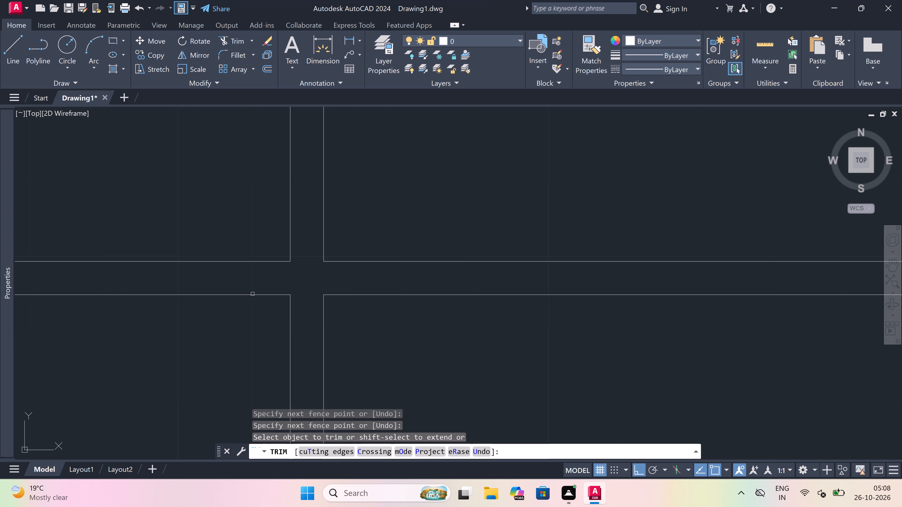
Trim away both lines of the interior vertical wall between the extended horizontal wall and the horizontal wall above it.
{"action": "scroll", "coordinate": [246, 294], "scroll_direction": "down", "scroll_amount": 3}
{"action": "scroll", "coordinate": [260, 273], "scroll_direction": "up", "scroll_amount": 3}
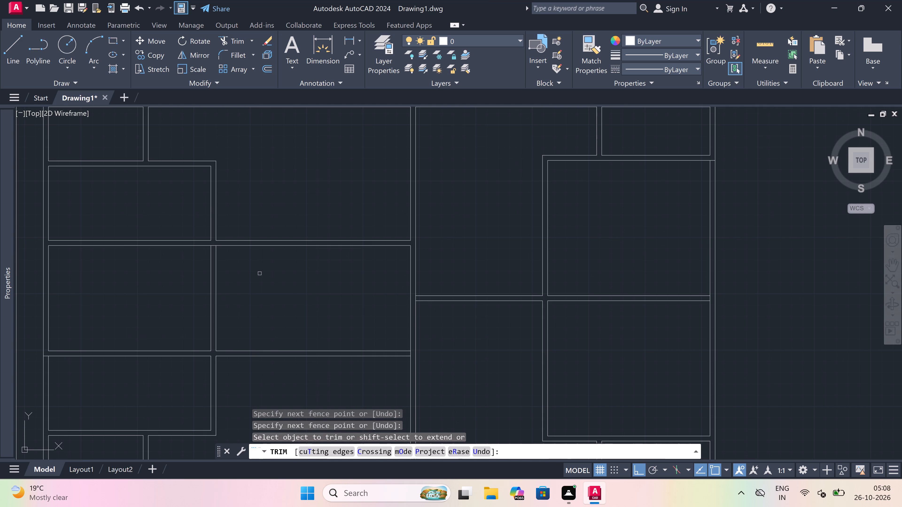
{"action": "left_click_drag", "start_coordinate": [238, 278], "coordinate": [233, 285]}
{"action": "left_click_drag", "start_coordinate": [161, 301], "coordinate": [171, 301]}
{"action": "key", "text": "Escape"}
Extend the horizontal wall's two lines across the gap at the former crossing.
{"action": "type", "text": "ex"}
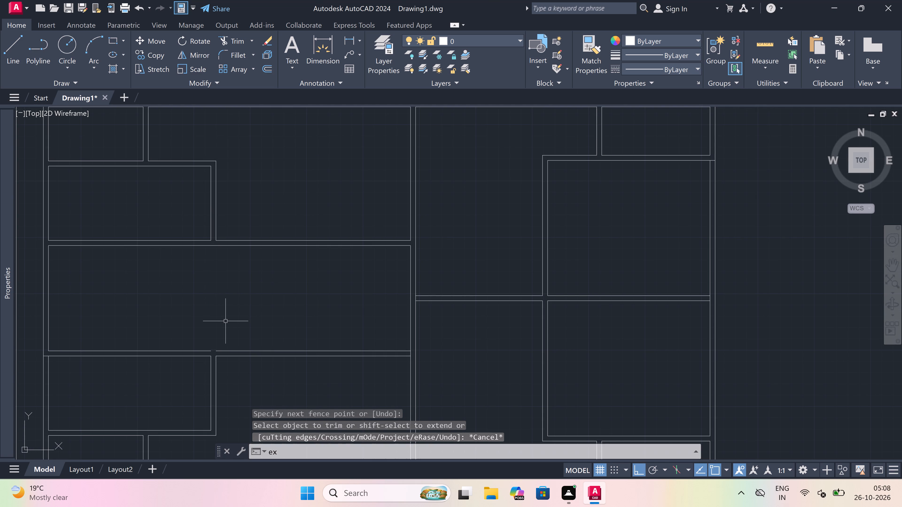
{"action": "key", "text": "space"}
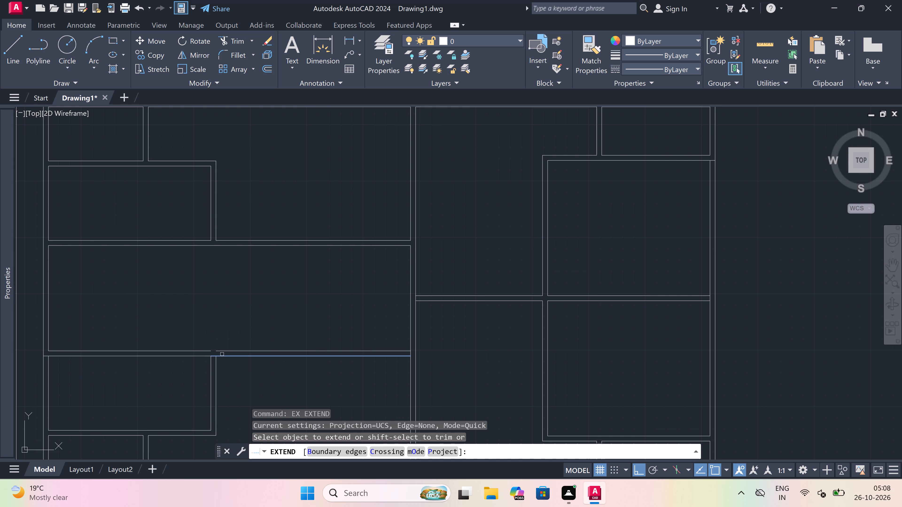
{"action": "left_click", "coordinate": [226, 347]}
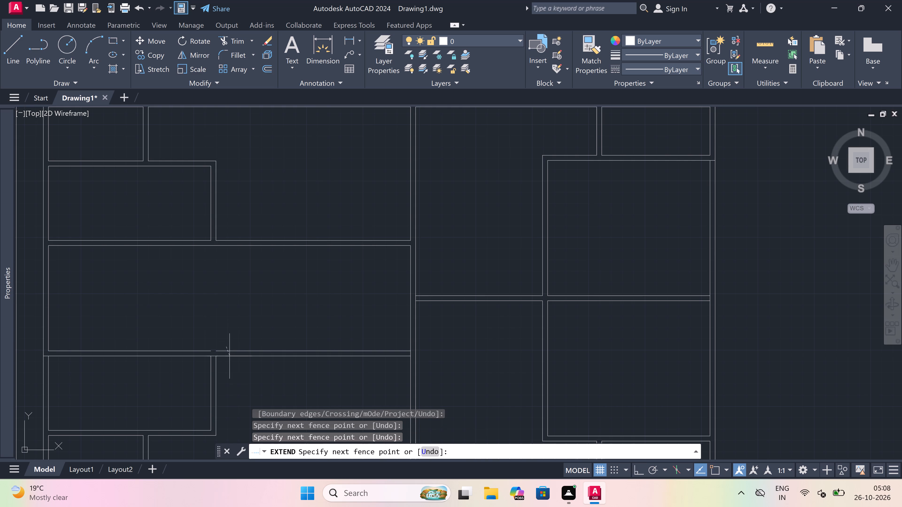
{"action": "left_click_drag", "start_coordinate": [229, 357], "coordinate": [229, 354]}
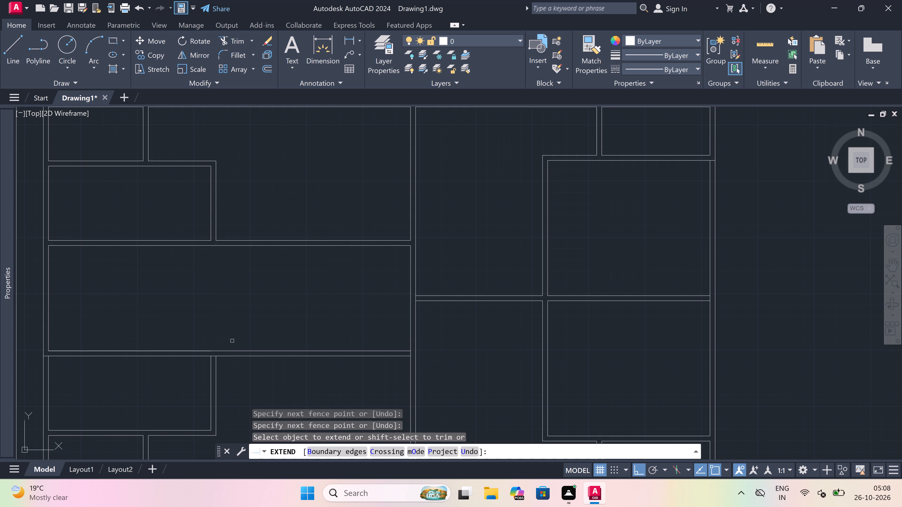
{"action": "key", "text": "Escape"}
Trim the horizontal wall's lower line between the remaining vertical wall's lines to open the T-junction below.
{"action": "type", "text": "tr"}
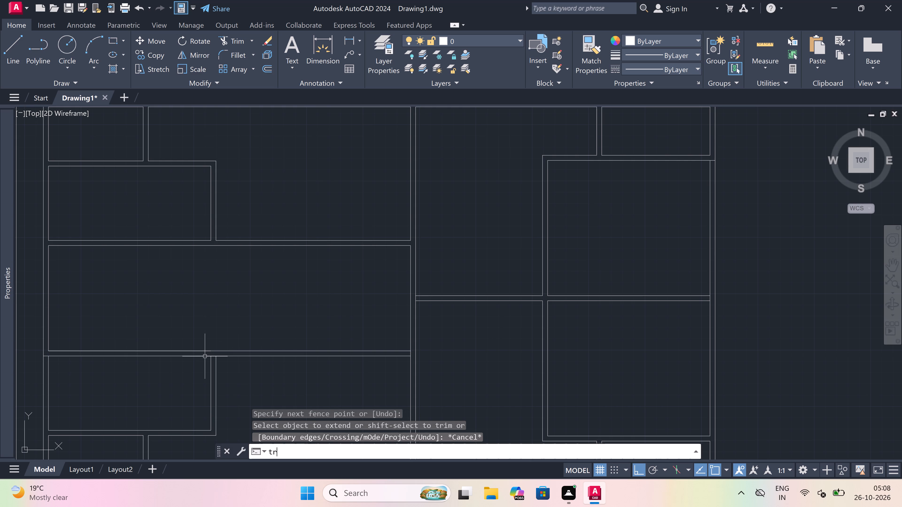
{"action": "key", "text": "space"}
{"action": "scroll", "coordinate": [209, 361], "scroll_direction": "up", "scroll_amount": 3}
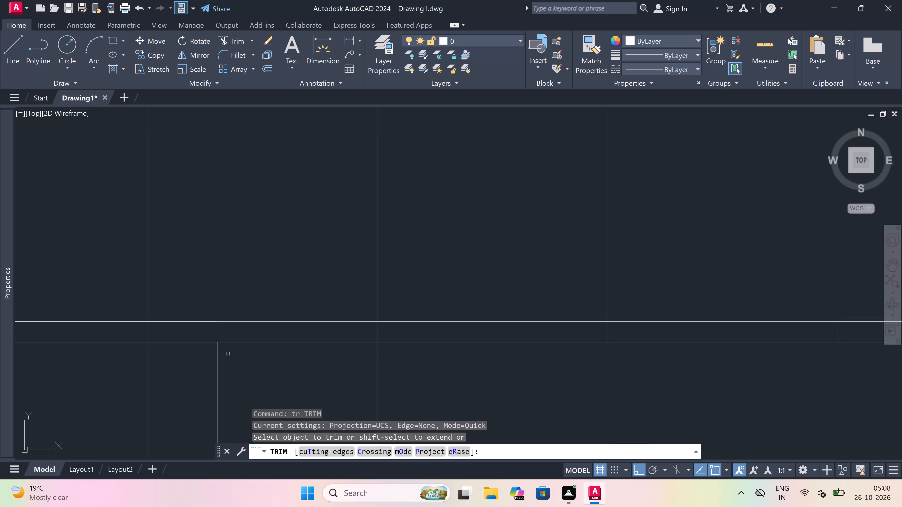
{"action": "left_click", "coordinate": [227, 352]}
{"action": "left_click", "coordinate": [232, 334]}
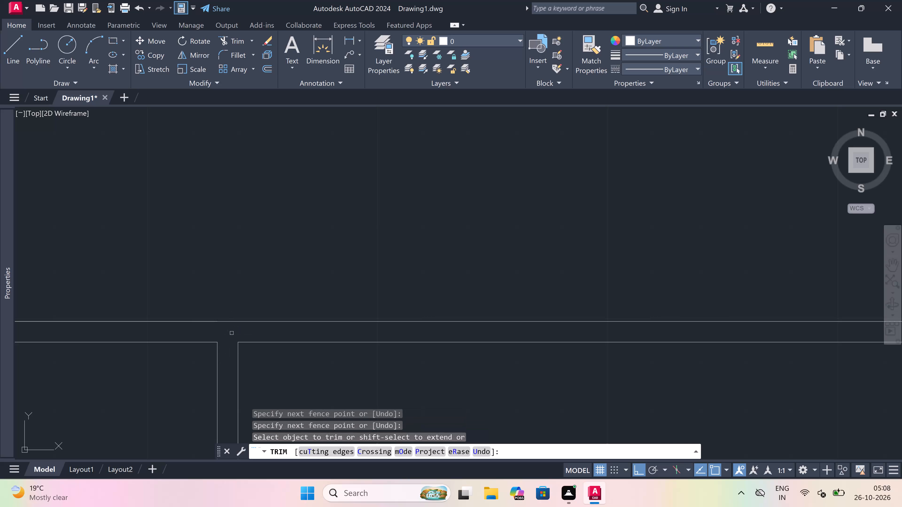
{"action": "key", "text": "Escape"}
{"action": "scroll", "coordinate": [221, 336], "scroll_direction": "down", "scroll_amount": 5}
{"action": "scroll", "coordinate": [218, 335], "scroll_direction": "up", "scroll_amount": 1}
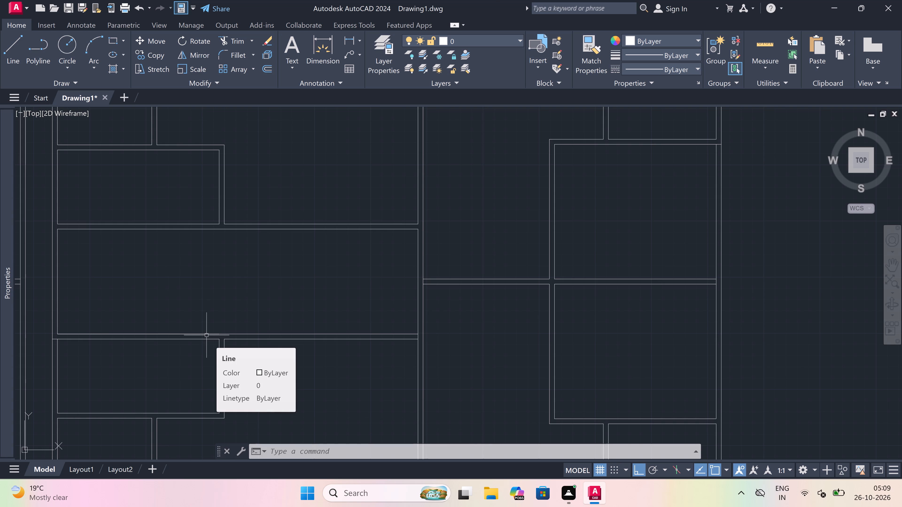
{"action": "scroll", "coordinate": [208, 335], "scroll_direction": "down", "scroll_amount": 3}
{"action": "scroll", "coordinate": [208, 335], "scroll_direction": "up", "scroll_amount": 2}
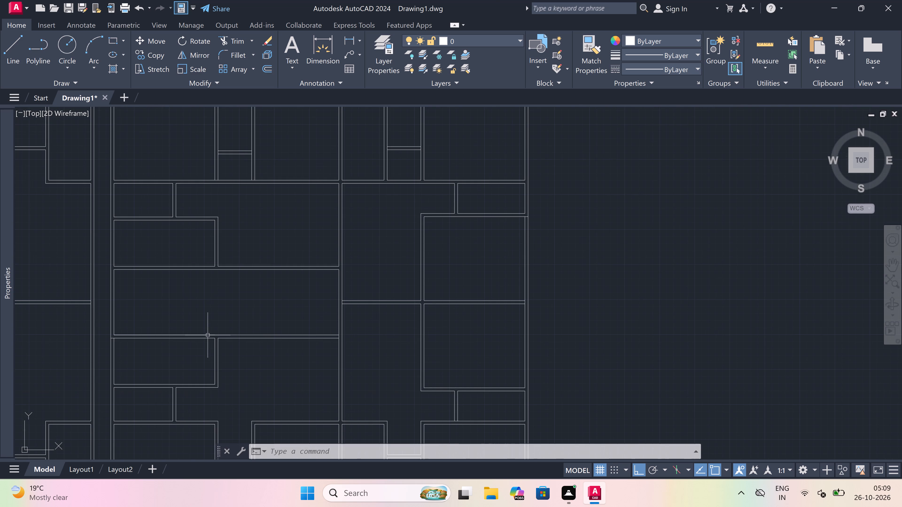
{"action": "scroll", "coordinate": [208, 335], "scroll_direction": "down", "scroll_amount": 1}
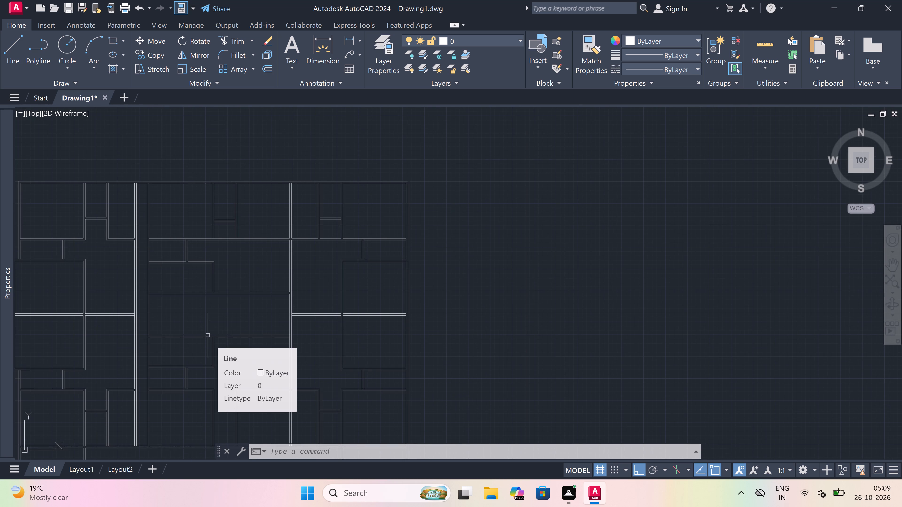
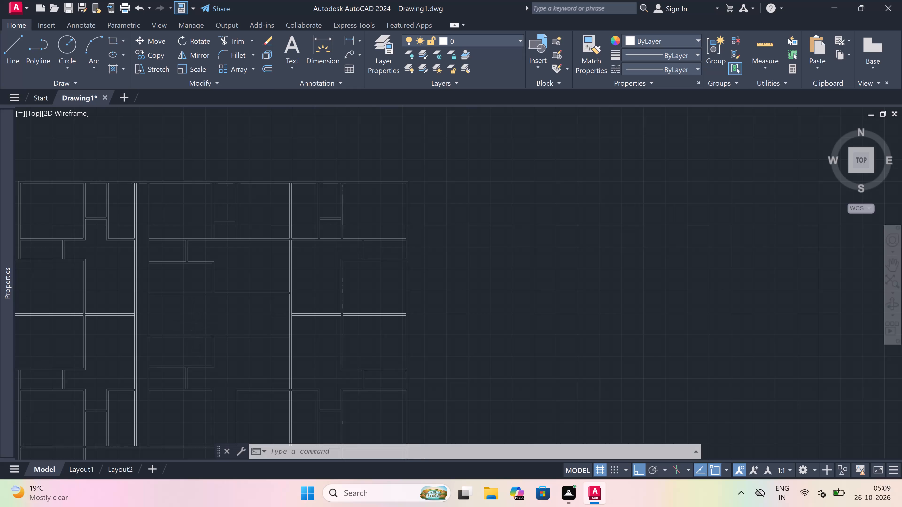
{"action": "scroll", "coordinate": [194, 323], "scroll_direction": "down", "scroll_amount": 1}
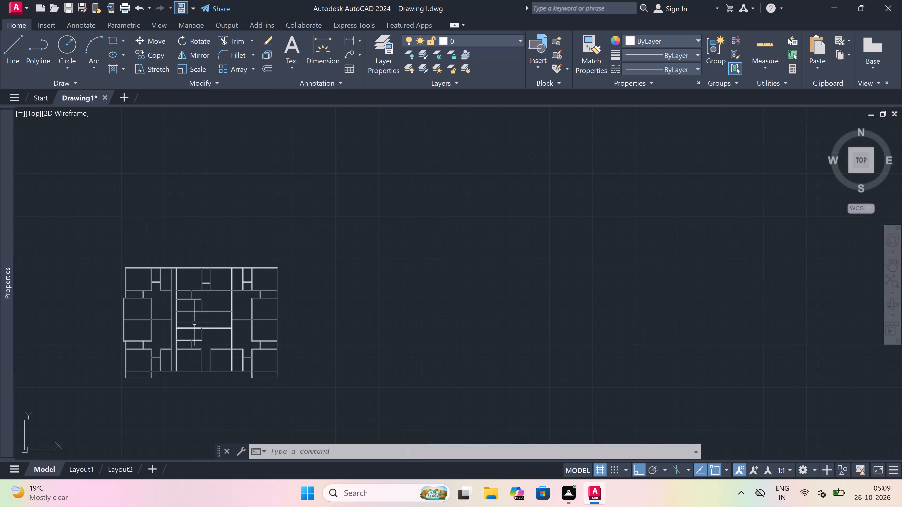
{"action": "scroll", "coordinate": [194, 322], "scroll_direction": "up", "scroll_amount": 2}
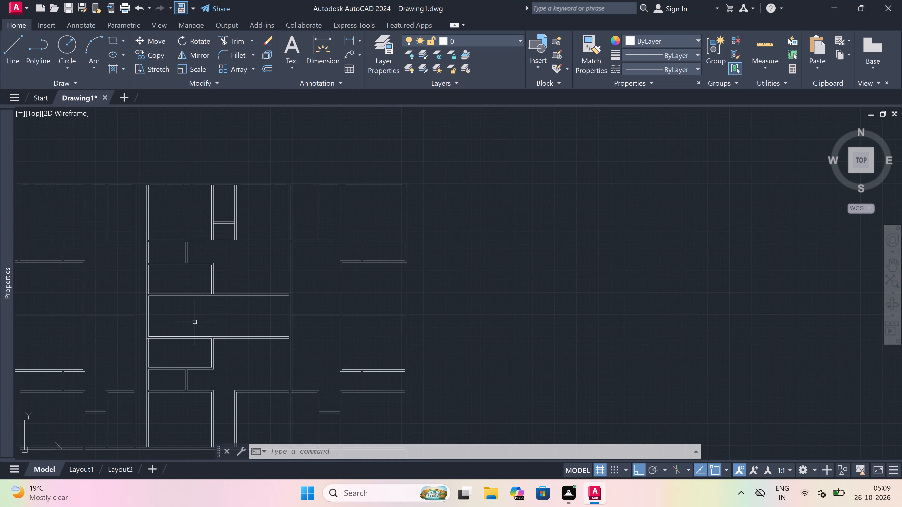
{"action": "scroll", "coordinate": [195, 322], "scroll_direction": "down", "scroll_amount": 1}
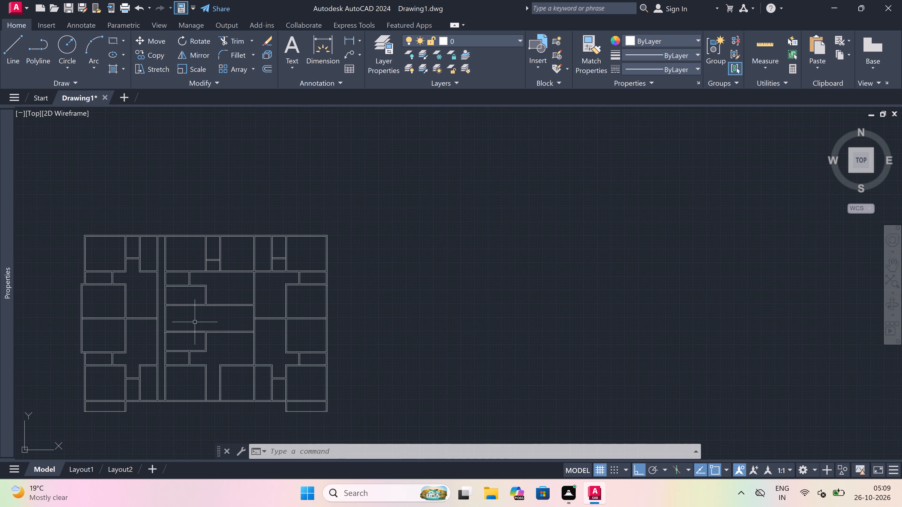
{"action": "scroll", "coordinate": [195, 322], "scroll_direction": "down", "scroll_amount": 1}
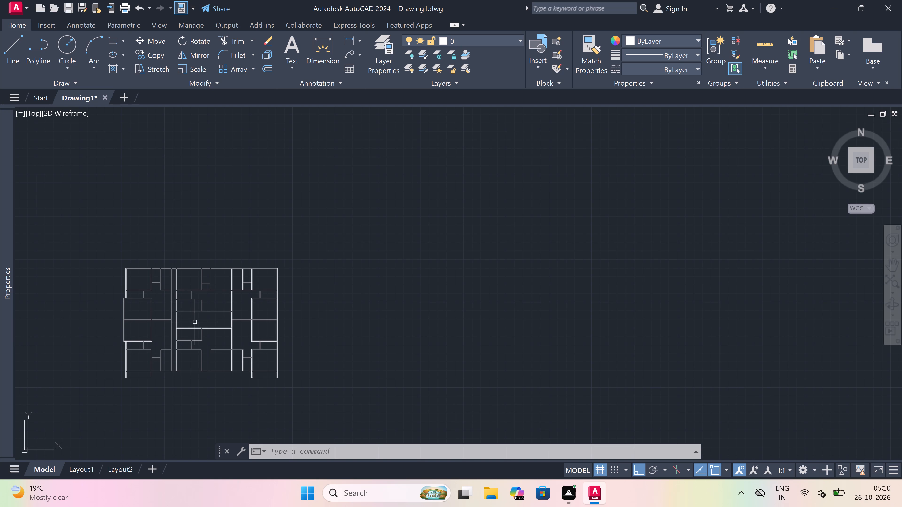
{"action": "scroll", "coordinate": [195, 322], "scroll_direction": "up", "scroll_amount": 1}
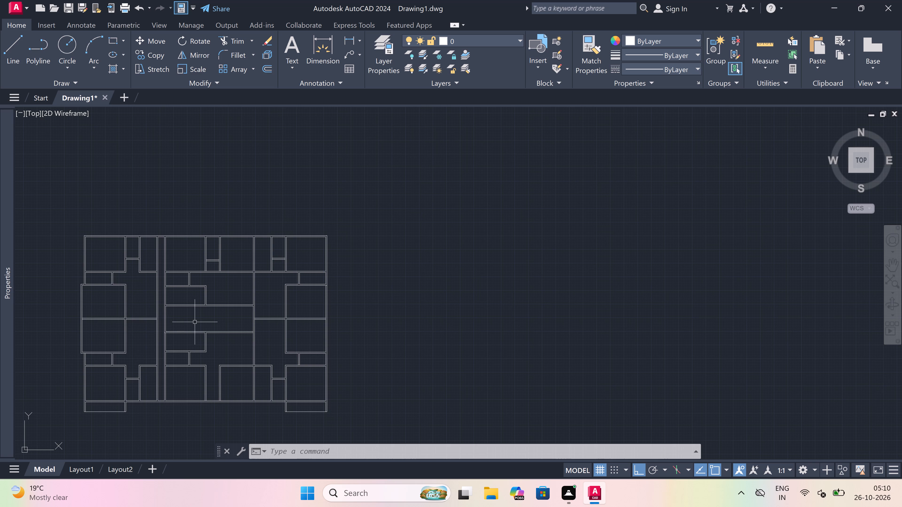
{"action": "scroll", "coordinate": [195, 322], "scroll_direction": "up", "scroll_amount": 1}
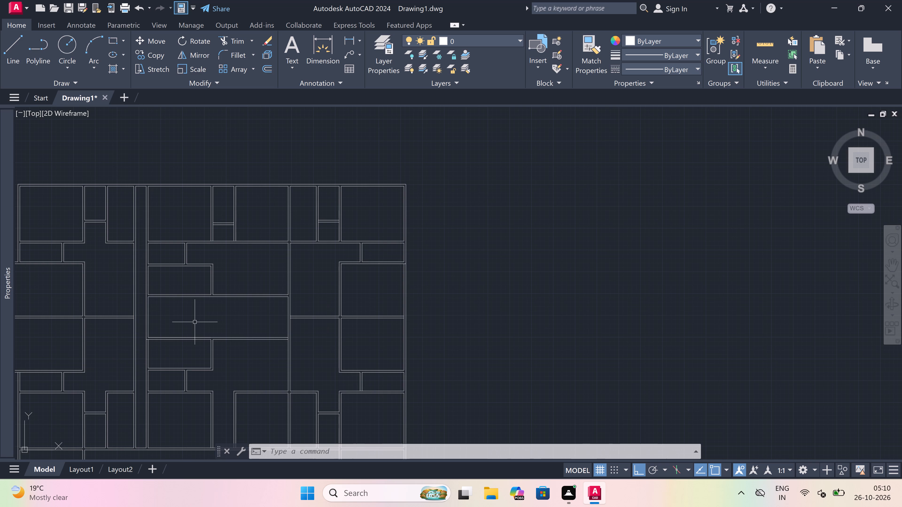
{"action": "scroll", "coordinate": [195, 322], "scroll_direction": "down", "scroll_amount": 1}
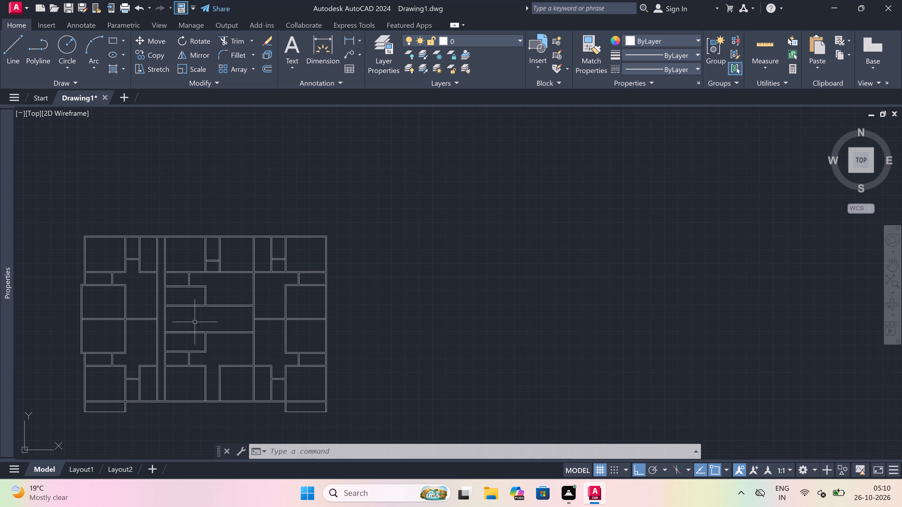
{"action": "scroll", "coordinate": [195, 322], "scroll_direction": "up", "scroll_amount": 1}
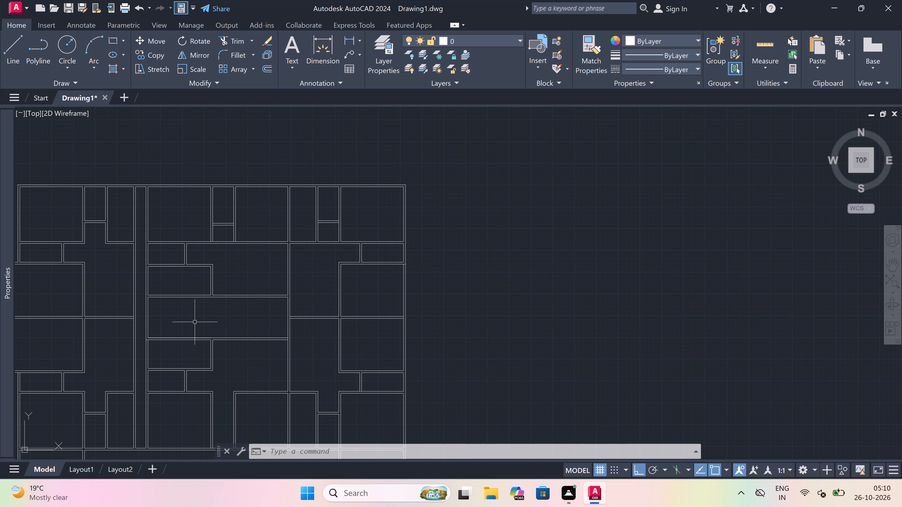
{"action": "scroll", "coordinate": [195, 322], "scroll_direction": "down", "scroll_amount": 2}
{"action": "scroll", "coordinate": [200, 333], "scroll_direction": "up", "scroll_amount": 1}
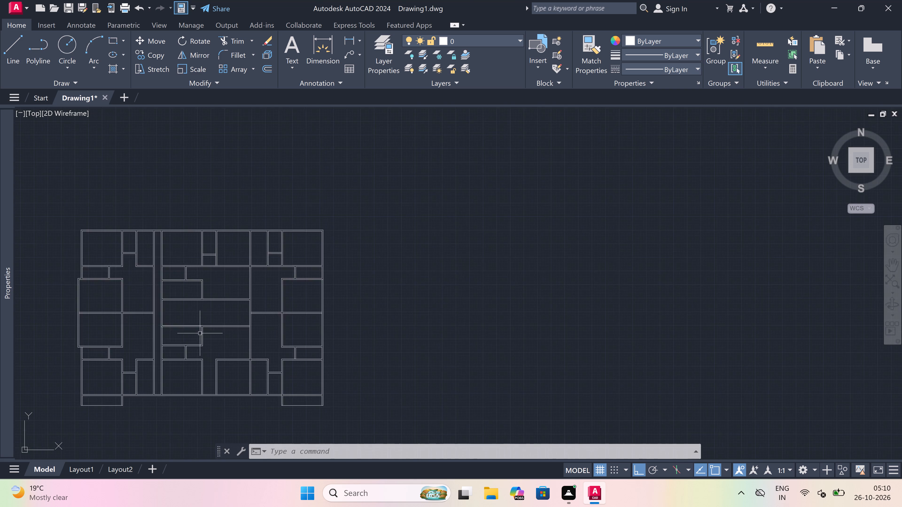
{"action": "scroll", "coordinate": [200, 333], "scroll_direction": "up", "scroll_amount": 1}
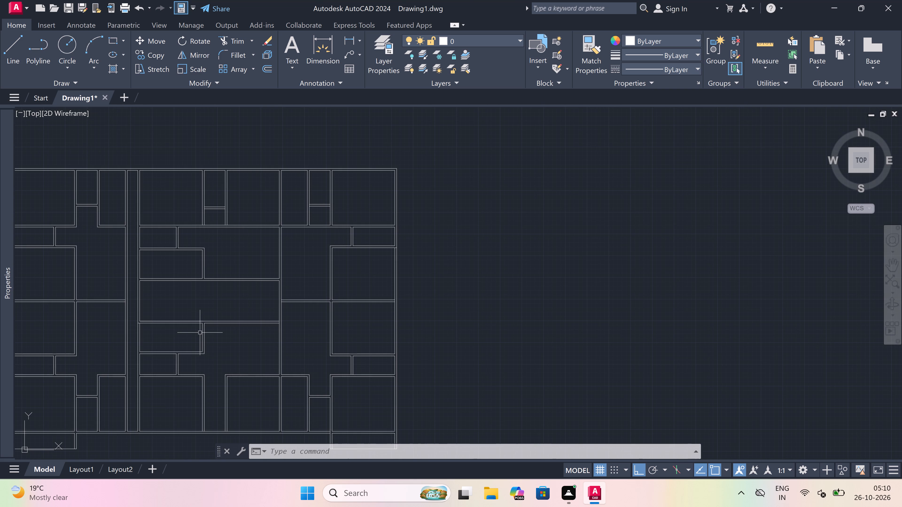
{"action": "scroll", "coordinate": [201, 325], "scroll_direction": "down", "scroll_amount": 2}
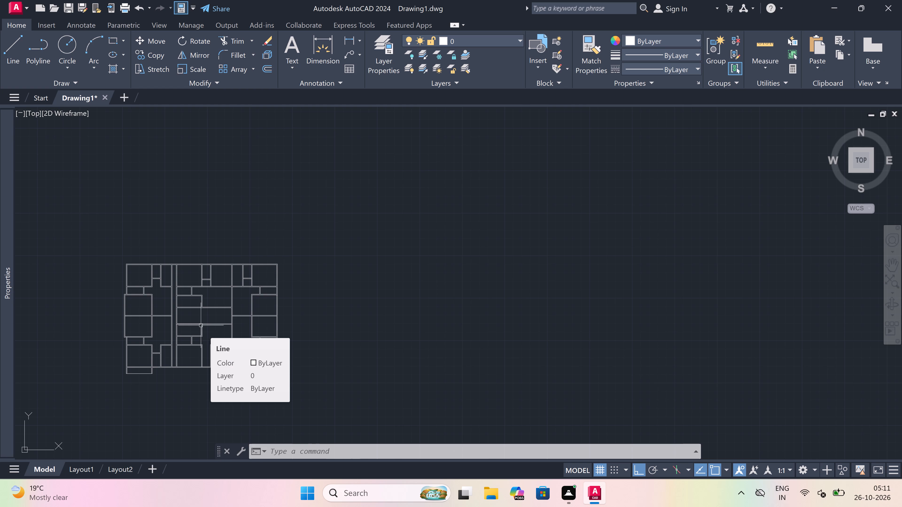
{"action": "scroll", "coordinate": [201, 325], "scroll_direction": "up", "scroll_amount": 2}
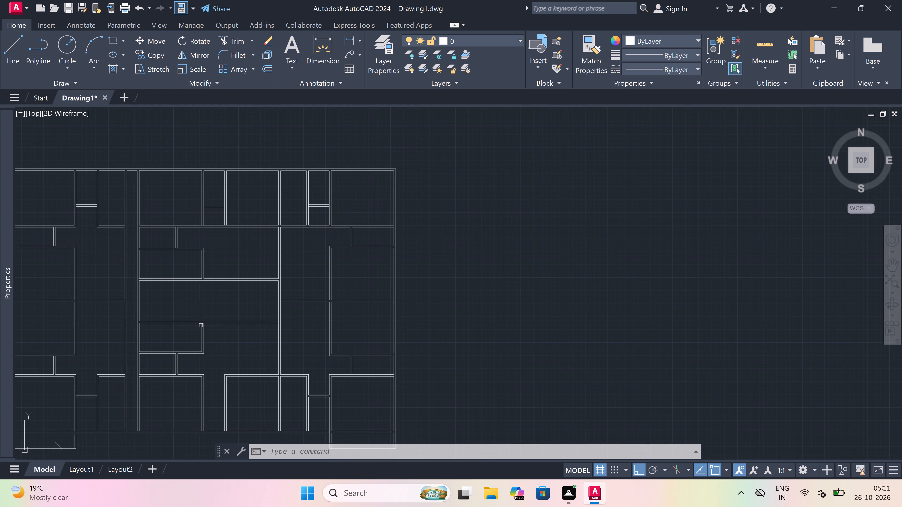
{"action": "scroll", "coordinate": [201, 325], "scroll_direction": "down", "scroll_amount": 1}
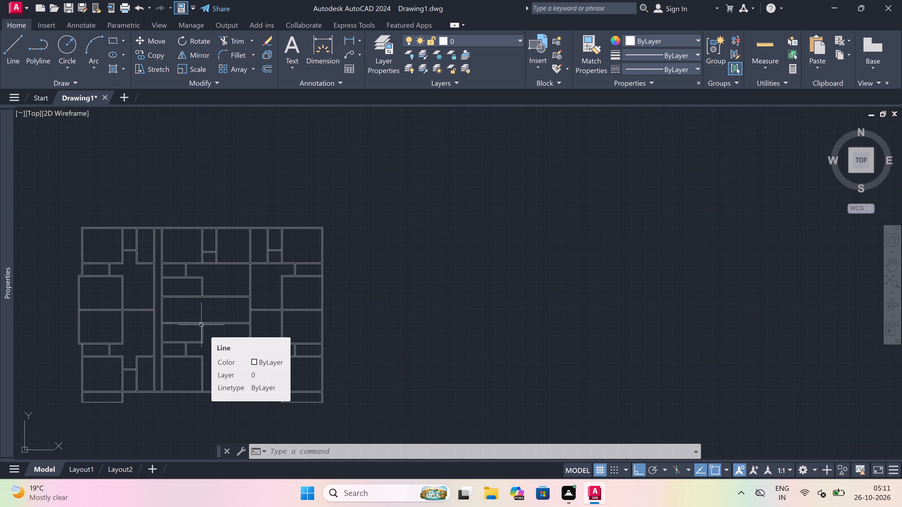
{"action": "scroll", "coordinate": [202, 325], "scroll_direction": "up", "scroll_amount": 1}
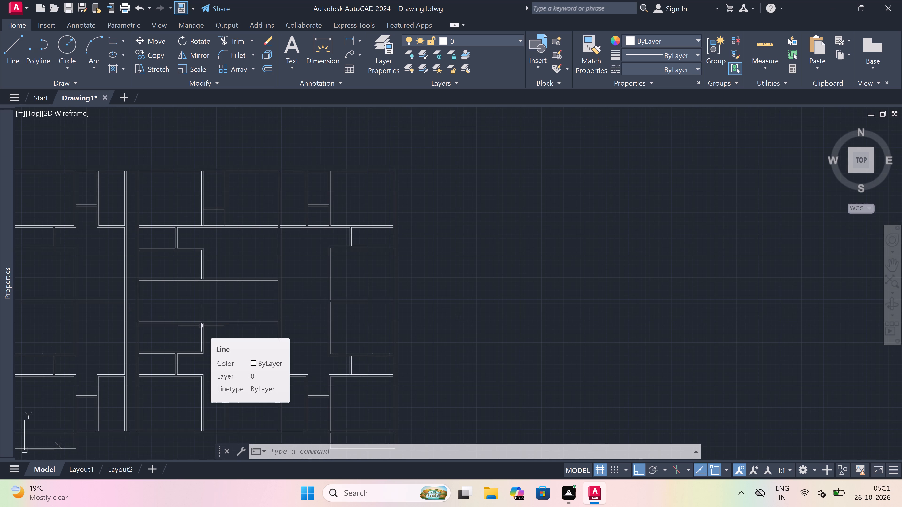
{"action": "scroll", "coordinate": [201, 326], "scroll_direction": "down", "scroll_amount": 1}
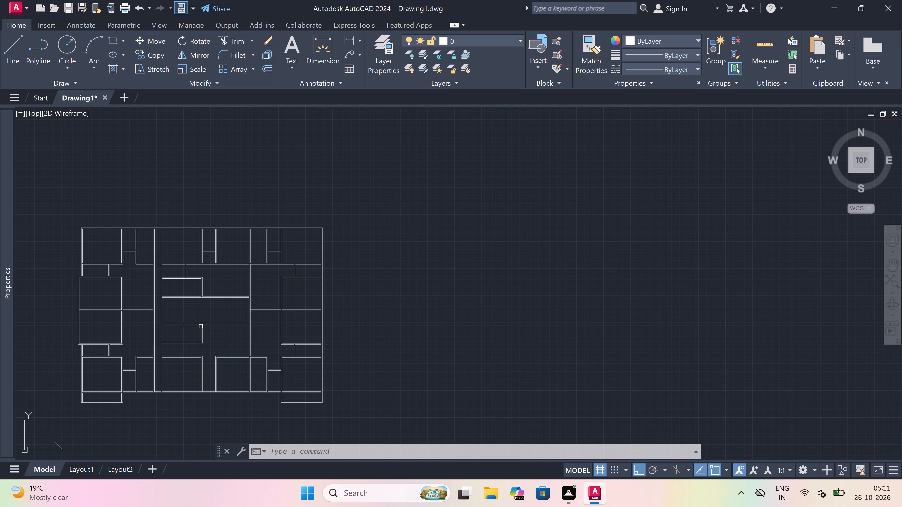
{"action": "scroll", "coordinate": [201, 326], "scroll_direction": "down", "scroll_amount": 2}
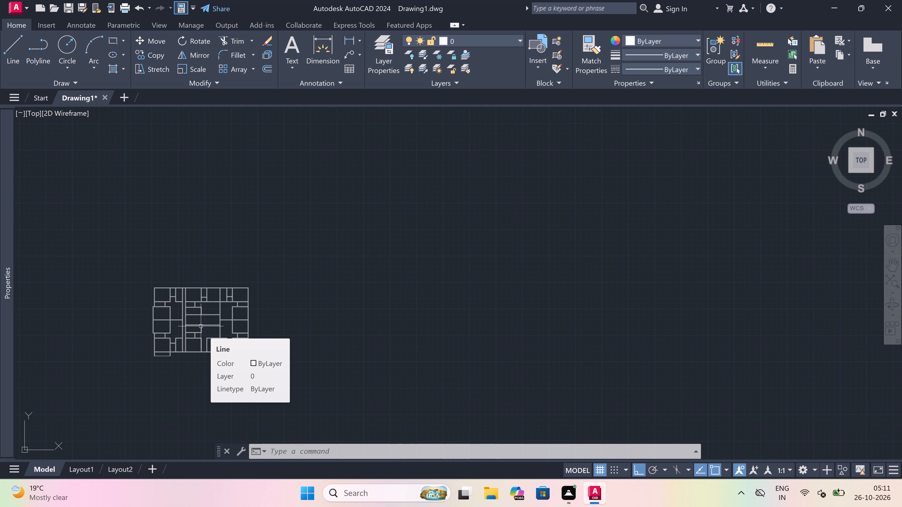
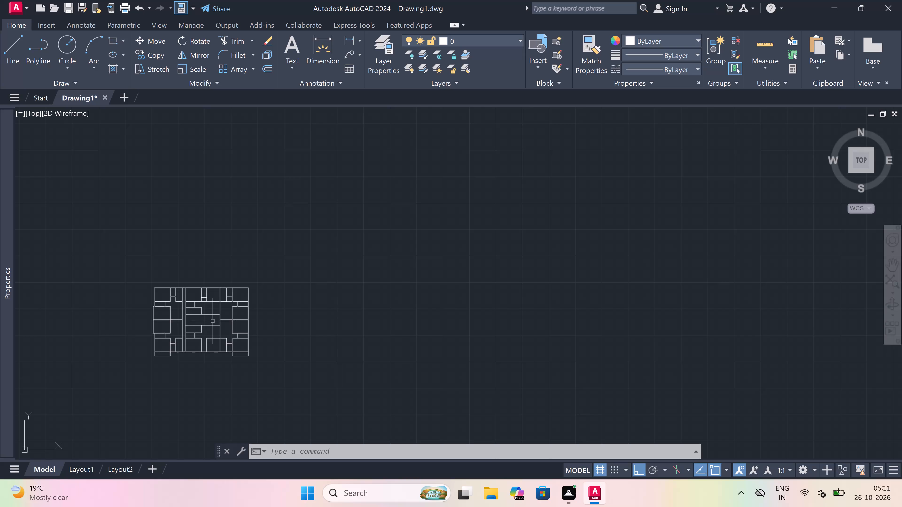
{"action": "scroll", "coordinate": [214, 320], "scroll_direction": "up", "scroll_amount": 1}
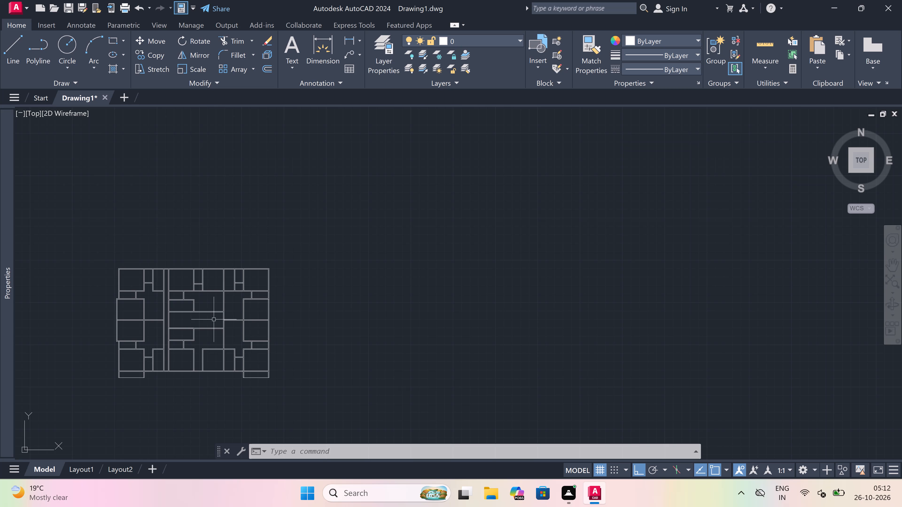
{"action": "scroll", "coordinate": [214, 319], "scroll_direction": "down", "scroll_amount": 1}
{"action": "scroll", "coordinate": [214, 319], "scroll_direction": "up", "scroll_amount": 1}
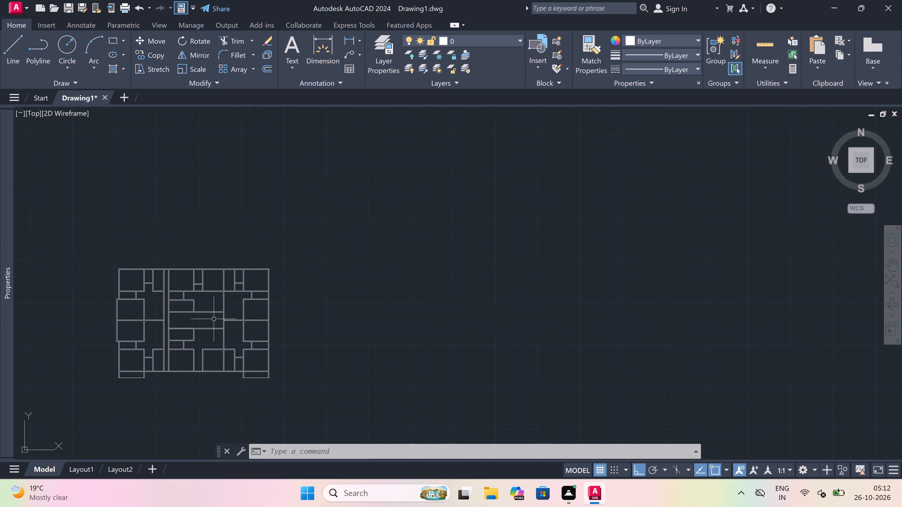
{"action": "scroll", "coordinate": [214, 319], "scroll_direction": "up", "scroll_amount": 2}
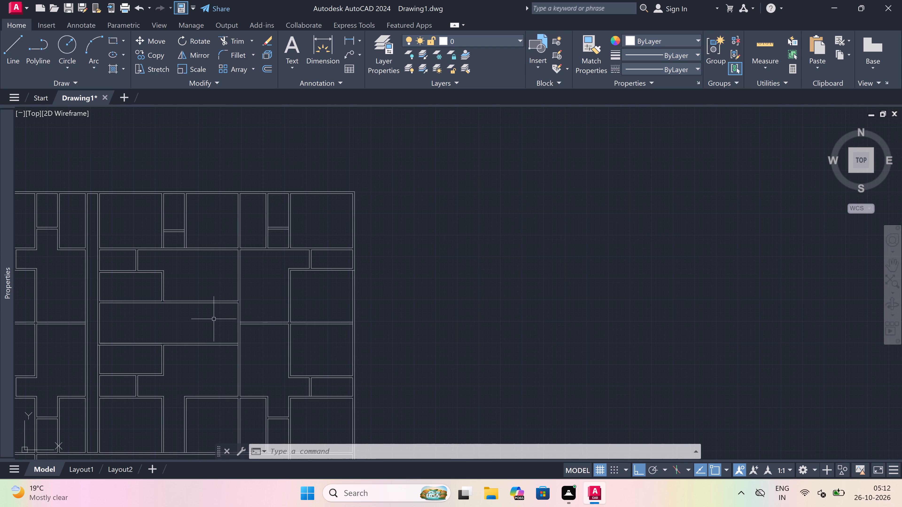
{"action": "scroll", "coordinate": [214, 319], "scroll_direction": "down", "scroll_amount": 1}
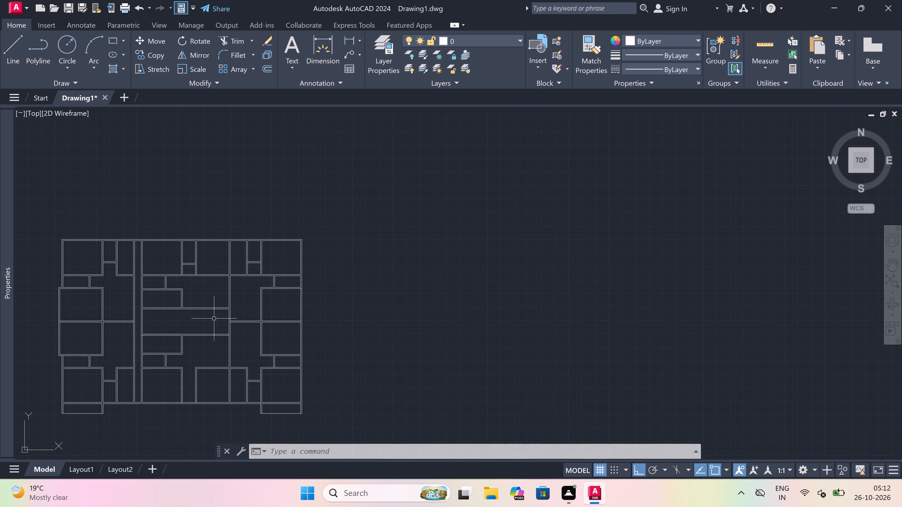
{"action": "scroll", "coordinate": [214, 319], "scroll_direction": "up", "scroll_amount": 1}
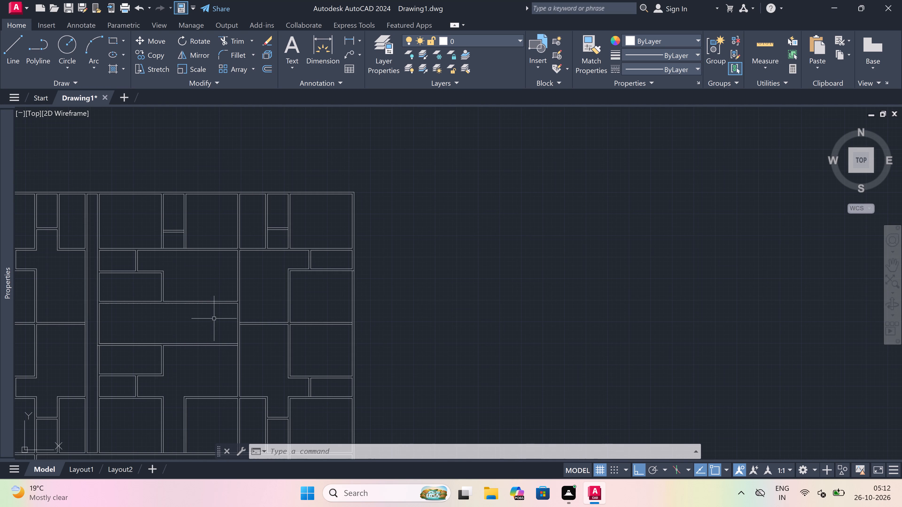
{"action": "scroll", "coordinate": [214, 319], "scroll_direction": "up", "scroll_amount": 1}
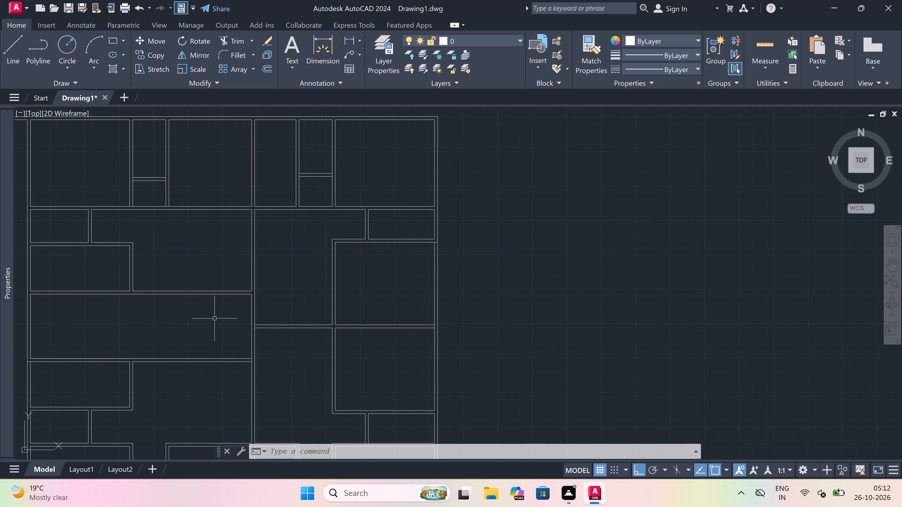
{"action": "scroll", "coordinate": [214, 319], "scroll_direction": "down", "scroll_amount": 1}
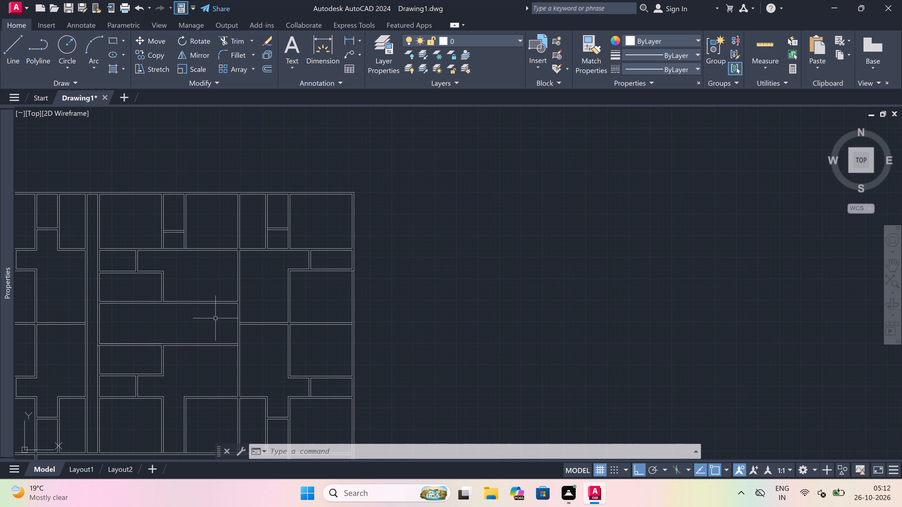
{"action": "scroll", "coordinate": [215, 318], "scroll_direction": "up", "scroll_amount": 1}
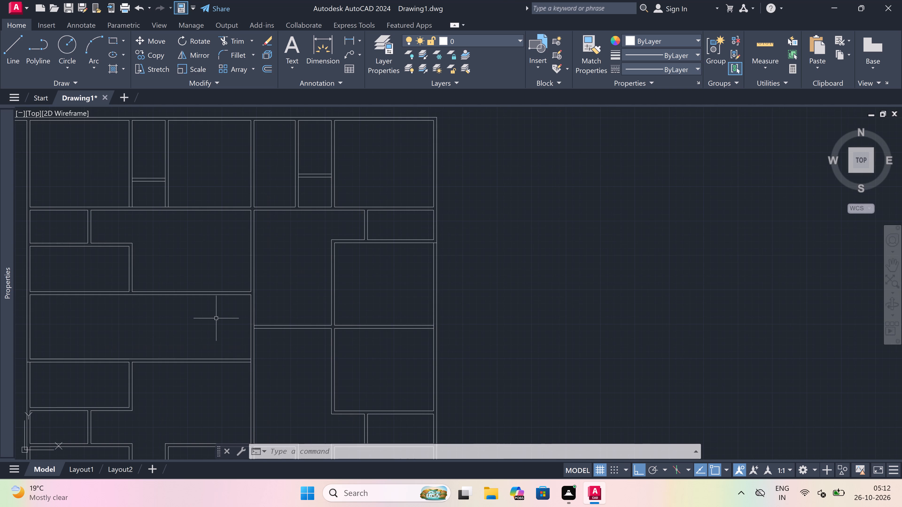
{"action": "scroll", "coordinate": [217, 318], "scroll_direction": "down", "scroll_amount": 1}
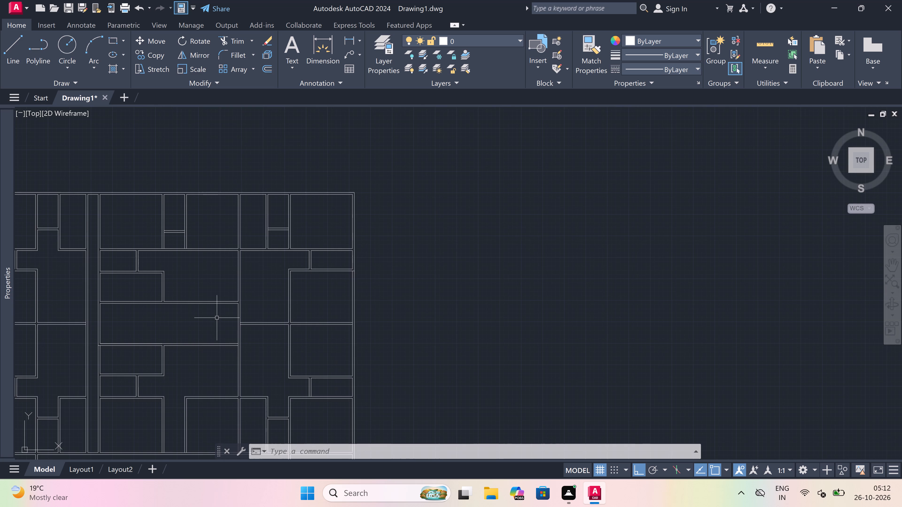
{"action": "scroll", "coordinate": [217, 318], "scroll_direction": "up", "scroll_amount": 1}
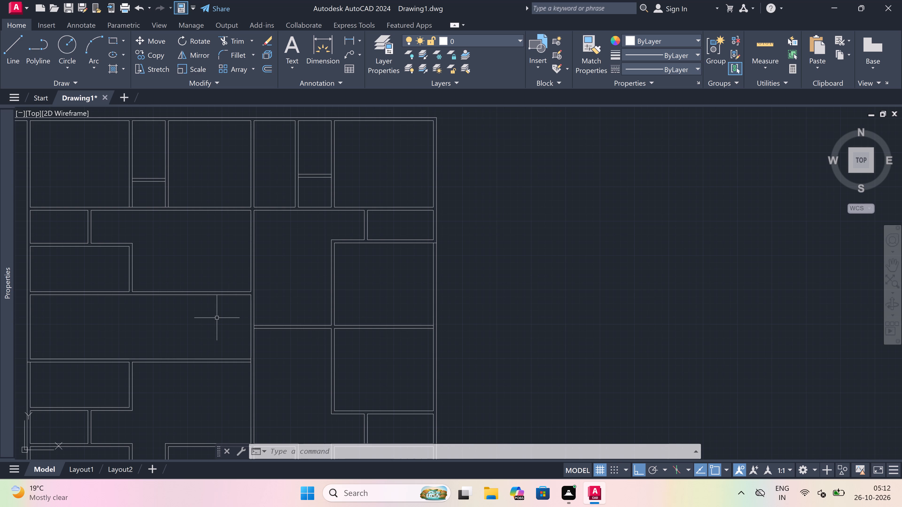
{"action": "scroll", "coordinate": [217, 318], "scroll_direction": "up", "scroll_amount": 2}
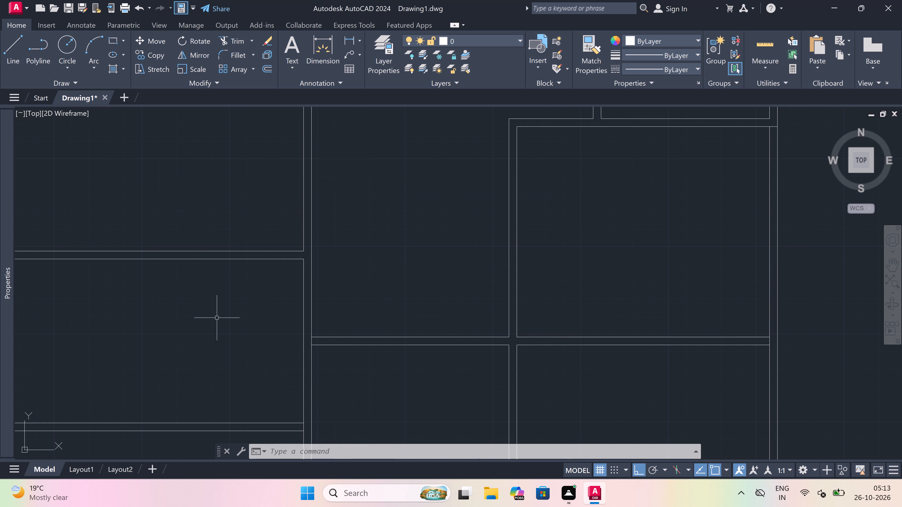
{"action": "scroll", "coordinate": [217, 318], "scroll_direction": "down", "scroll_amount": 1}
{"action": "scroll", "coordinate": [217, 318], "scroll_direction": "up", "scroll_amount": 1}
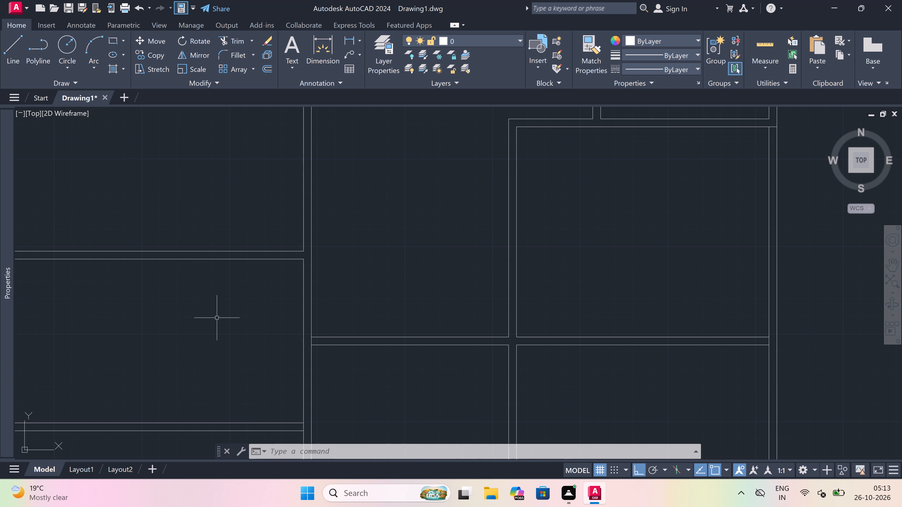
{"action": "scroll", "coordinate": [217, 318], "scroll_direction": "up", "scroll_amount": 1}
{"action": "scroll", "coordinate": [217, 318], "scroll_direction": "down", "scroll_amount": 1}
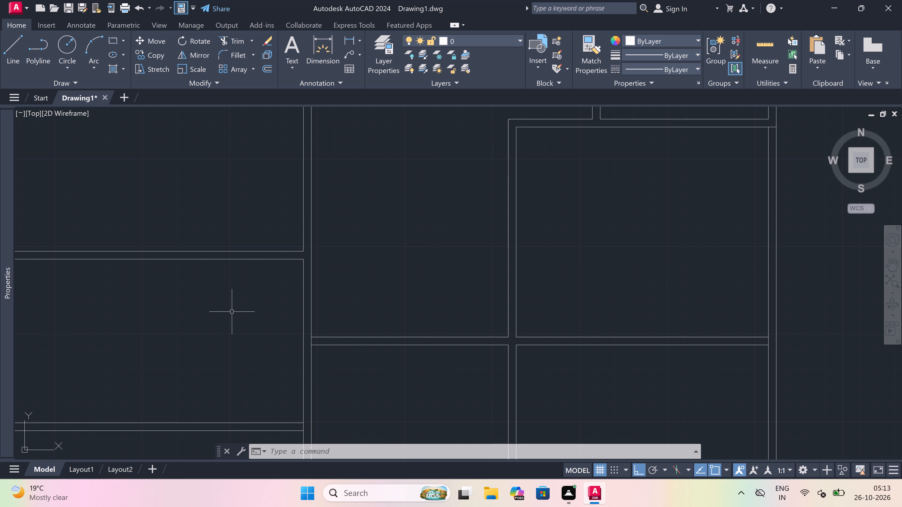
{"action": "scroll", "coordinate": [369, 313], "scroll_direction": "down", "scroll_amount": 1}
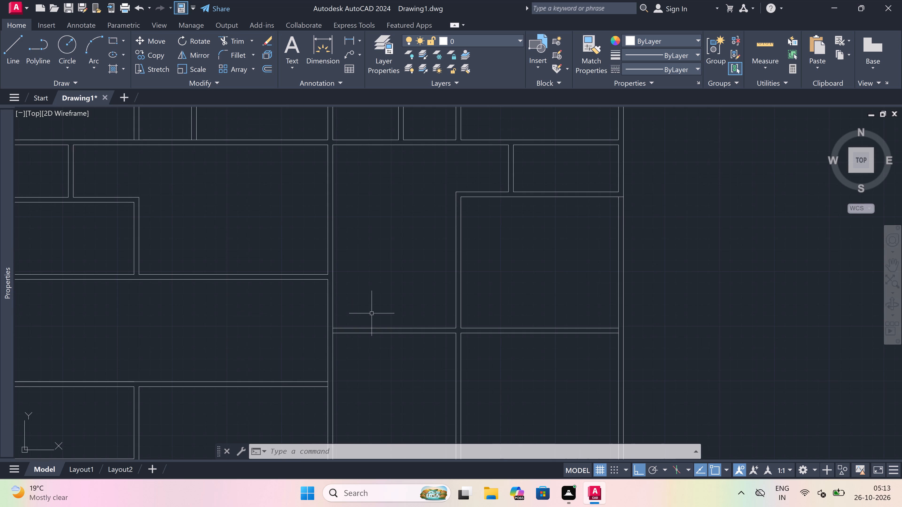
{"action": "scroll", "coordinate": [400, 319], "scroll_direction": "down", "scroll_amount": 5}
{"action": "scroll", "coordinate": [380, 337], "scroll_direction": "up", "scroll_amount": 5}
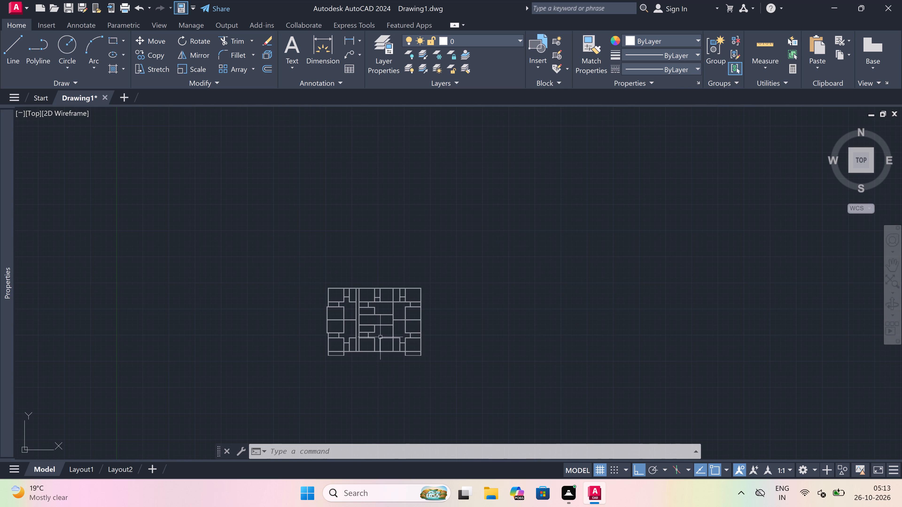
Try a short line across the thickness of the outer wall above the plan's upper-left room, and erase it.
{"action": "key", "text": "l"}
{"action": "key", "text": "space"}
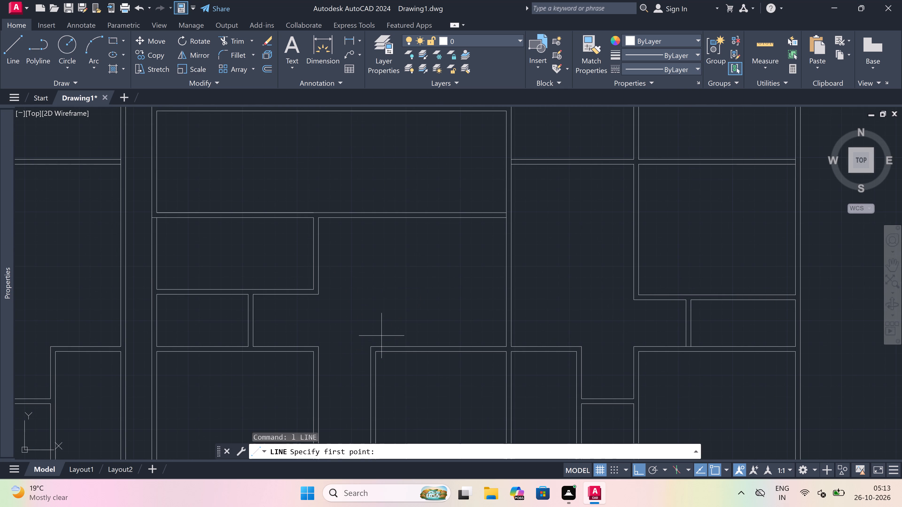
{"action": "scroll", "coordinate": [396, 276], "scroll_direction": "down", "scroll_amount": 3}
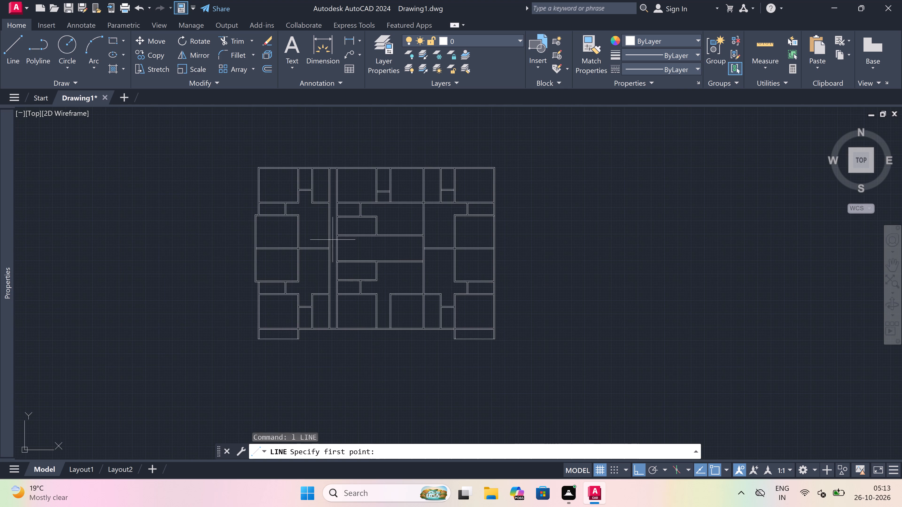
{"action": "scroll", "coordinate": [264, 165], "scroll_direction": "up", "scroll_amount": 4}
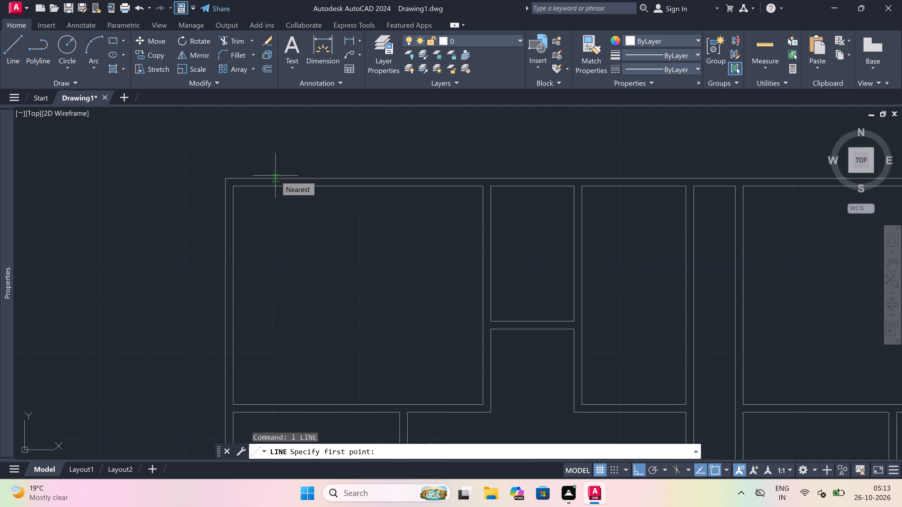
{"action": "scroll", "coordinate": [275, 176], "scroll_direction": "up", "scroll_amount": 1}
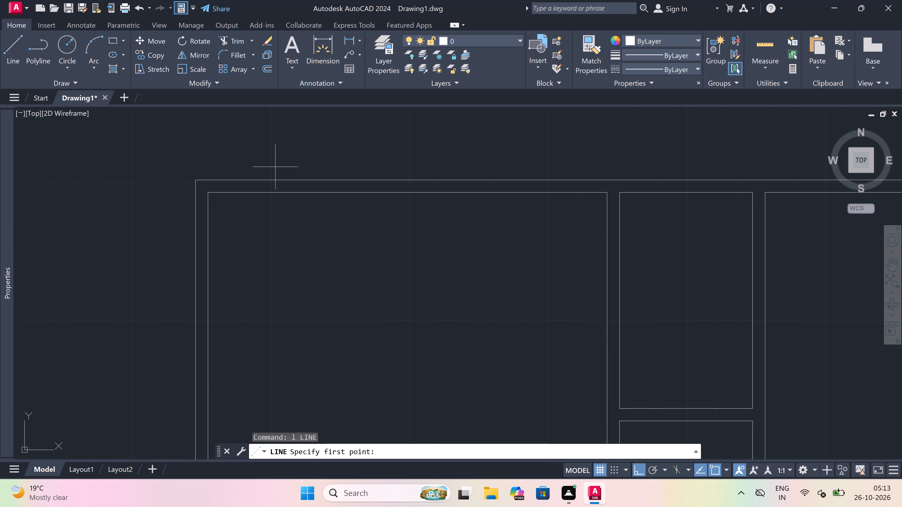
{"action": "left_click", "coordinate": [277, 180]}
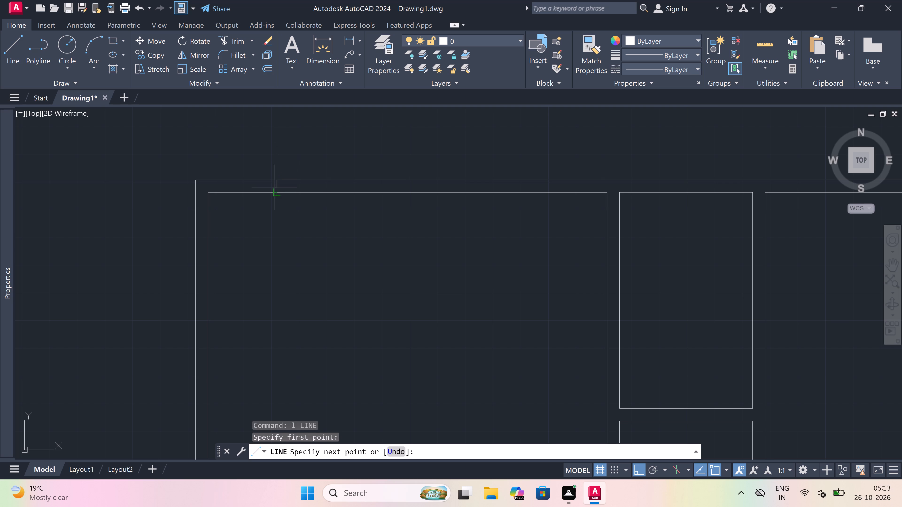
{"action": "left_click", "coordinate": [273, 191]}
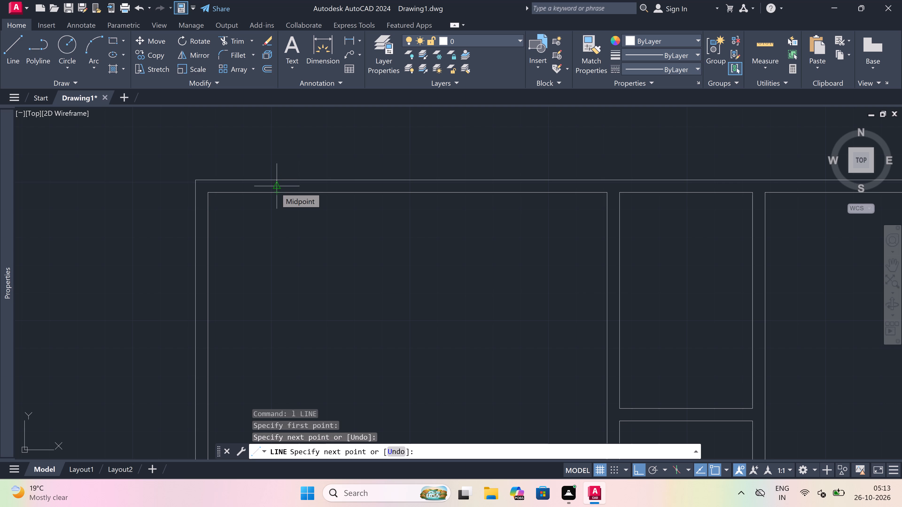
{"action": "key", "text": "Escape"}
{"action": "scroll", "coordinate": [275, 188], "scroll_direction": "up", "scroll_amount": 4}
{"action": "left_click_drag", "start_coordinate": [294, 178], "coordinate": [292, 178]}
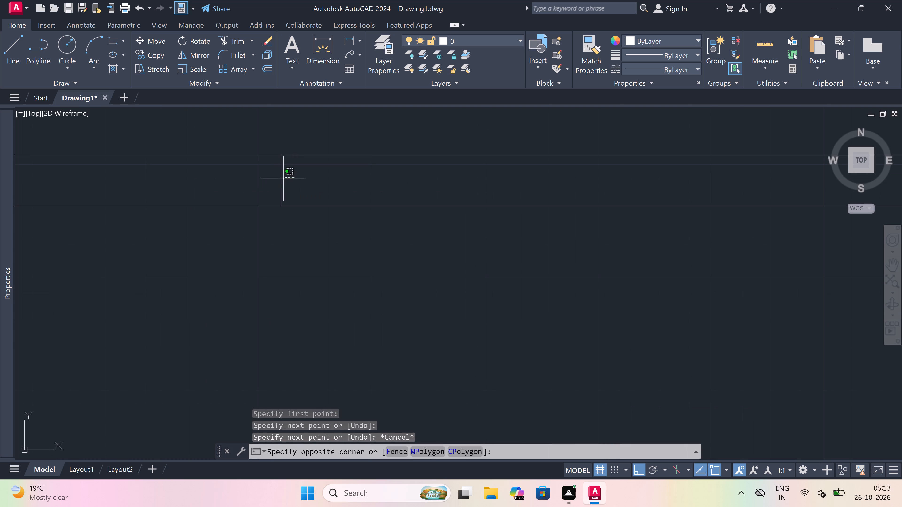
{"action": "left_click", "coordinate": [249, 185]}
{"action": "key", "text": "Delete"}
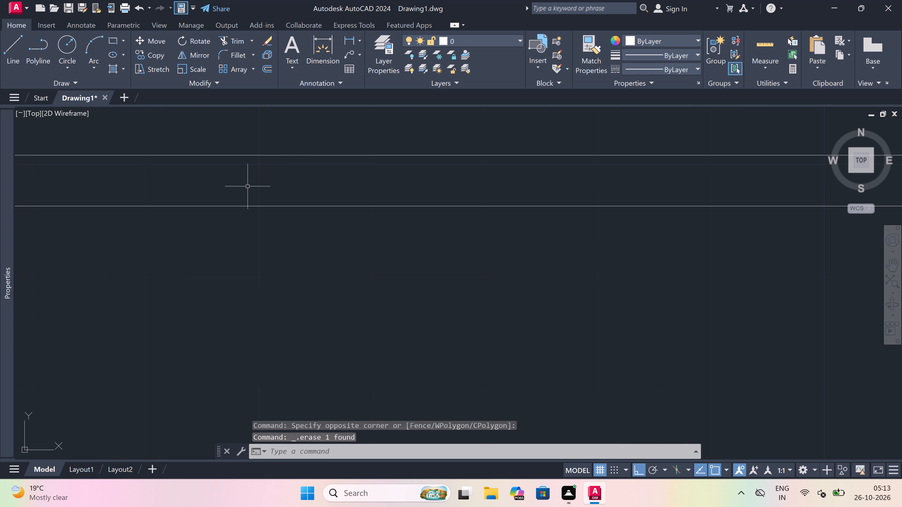
Create a new layer named line1 and set its colour to index colour 11.
{"action": "left_click", "coordinate": [381, 68]}
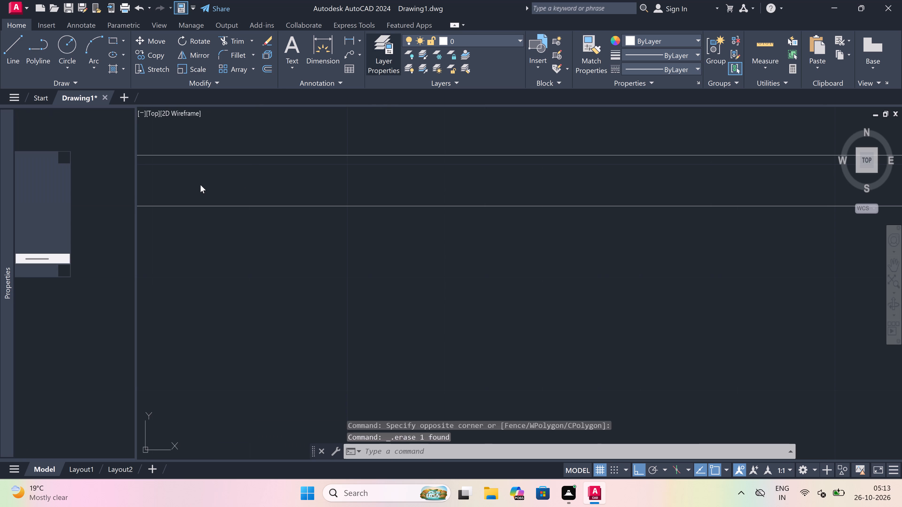
{"action": "right_click", "coordinate": [70, 217]}
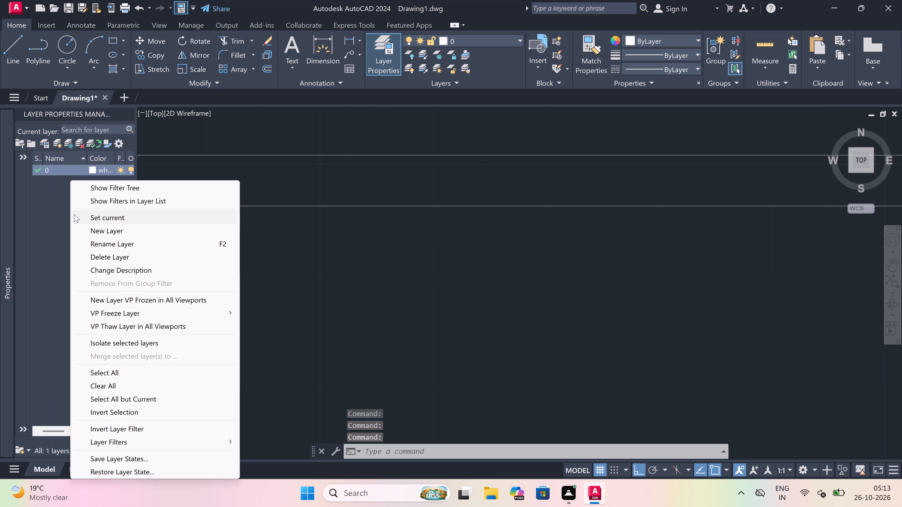
{"action": "left_click", "coordinate": [116, 223]}
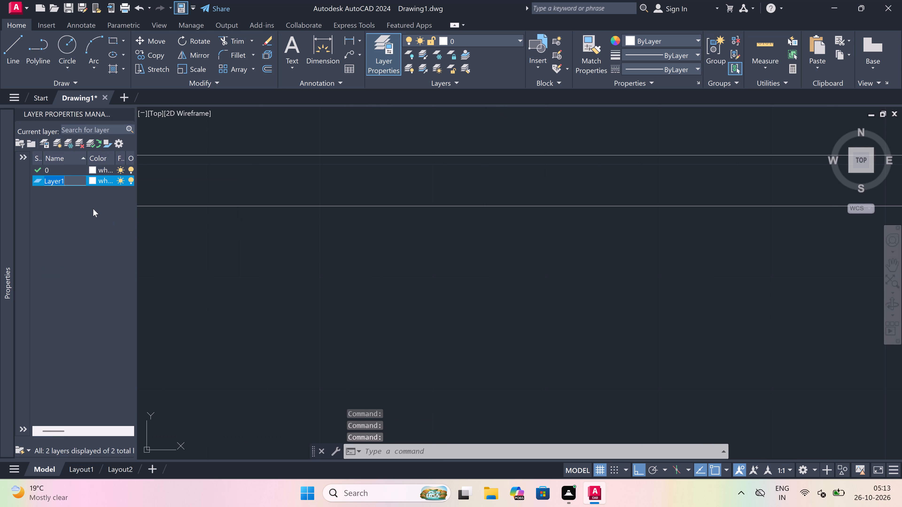
{"action": "key", "text": "BackSpace"}
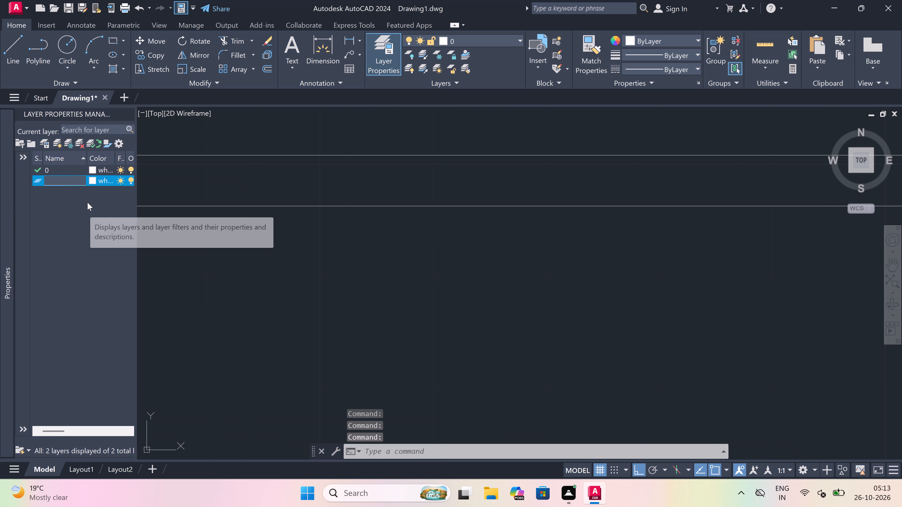
{"action": "type", "text": "line1"}
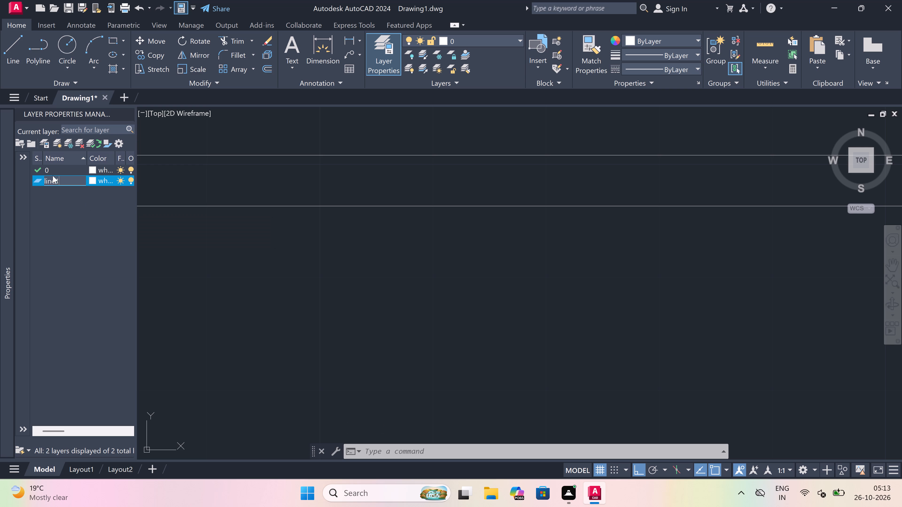
{"action": "left_click", "coordinate": [91, 181]}
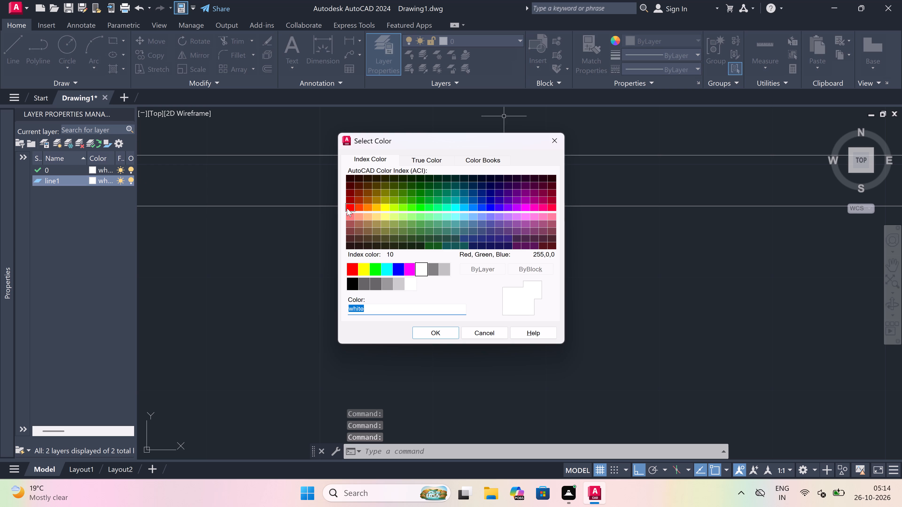
{"action": "left_click", "coordinate": [349, 216]}
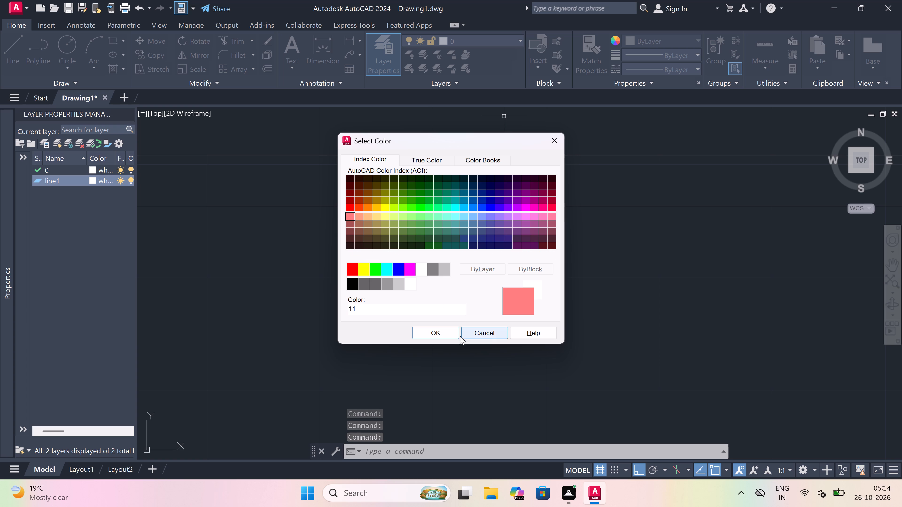
{"action": "left_click", "coordinate": [443, 331]}
Create a new layer named line2 and set its colour to index colour 81.
{"action": "right_click", "coordinate": [79, 234]}
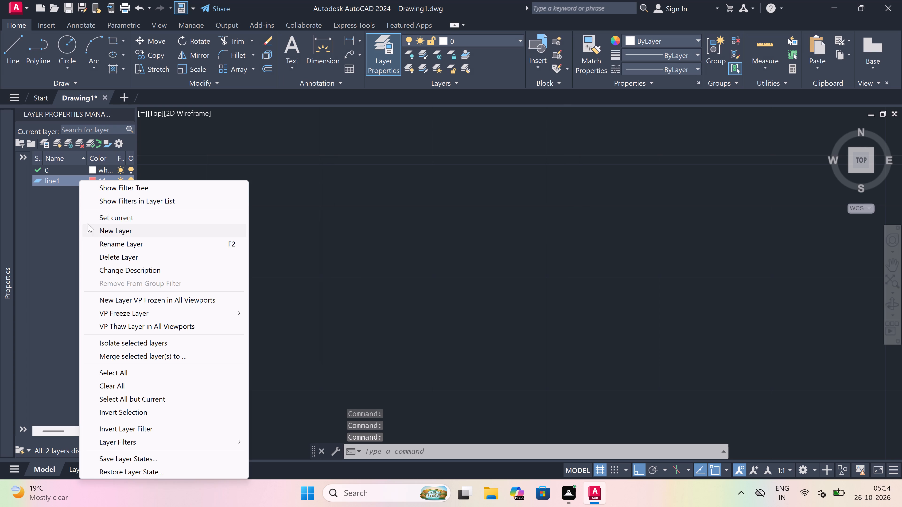
{"action": "left_click", "coordinate": [113, 228]}
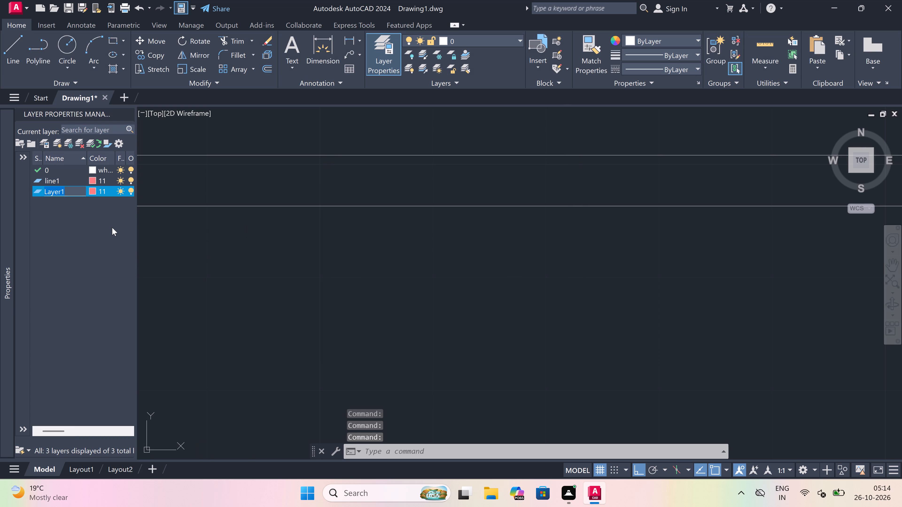
{"action": "key", "text": "BackSpace"}
{"action": "type", "text": "line"}
{"action": "key", "text": "2"}
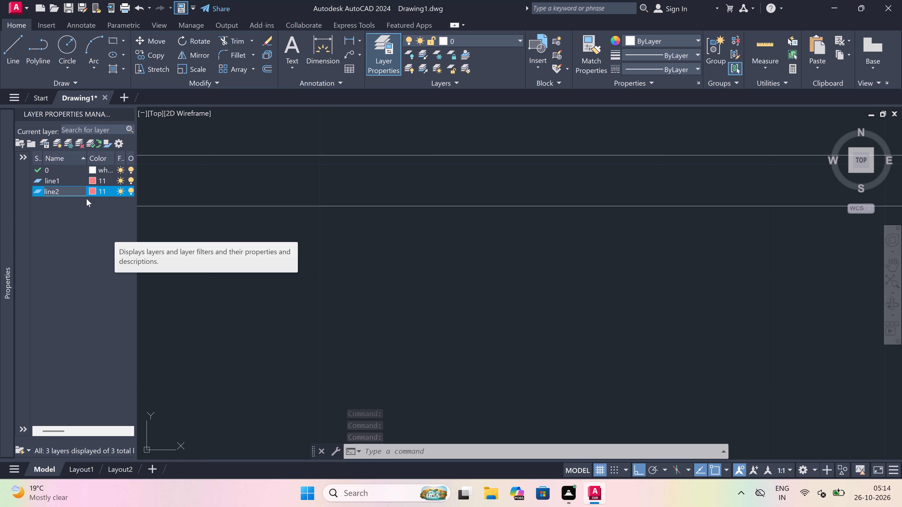
{"action": "left_click", "coordinate": [93, 190]}
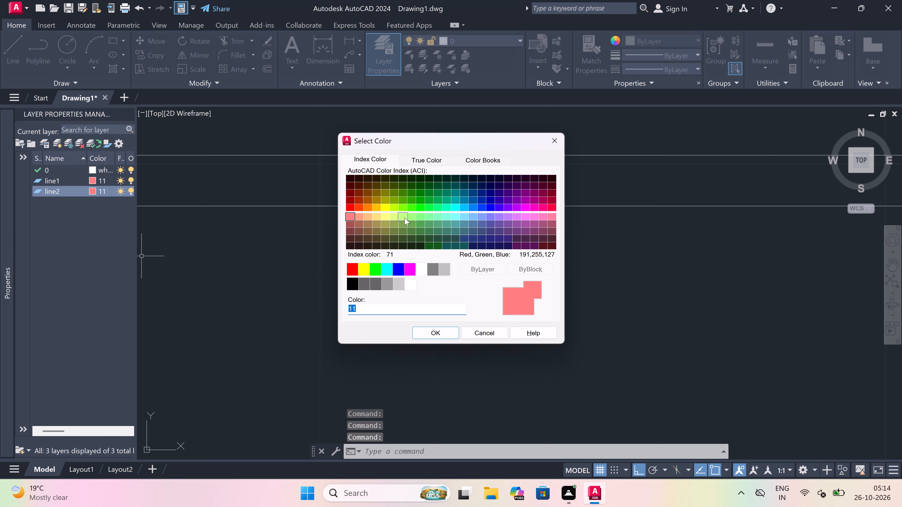
{"action": "left_click", "coordinate": [404, 218]}
{"action": "left_click", "coordinate": [404, 210]}
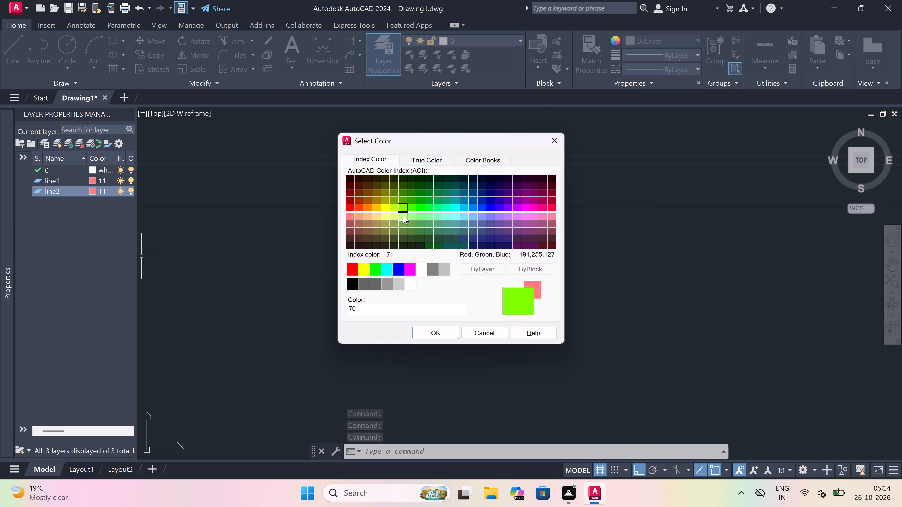
{"action": "left_click", "coordinate": [406, 215]}
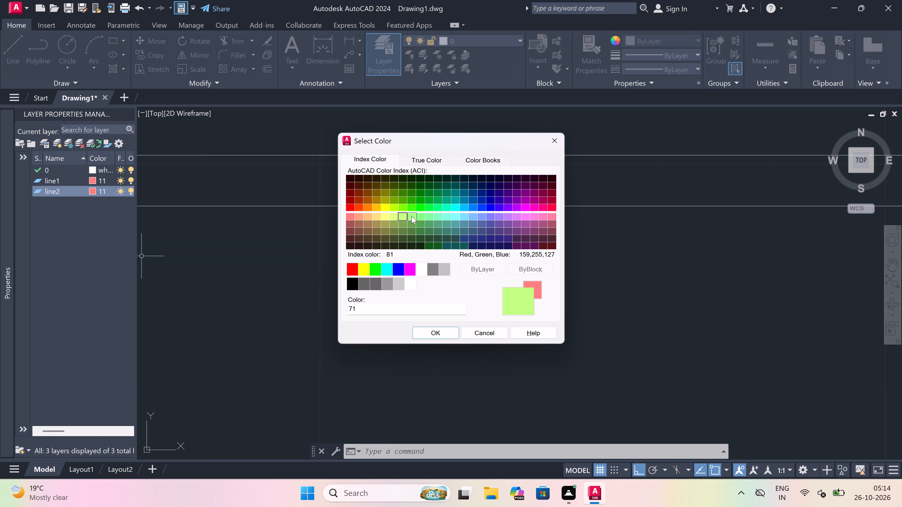
{"action": "left_click", "coordinate": [412, 216]}
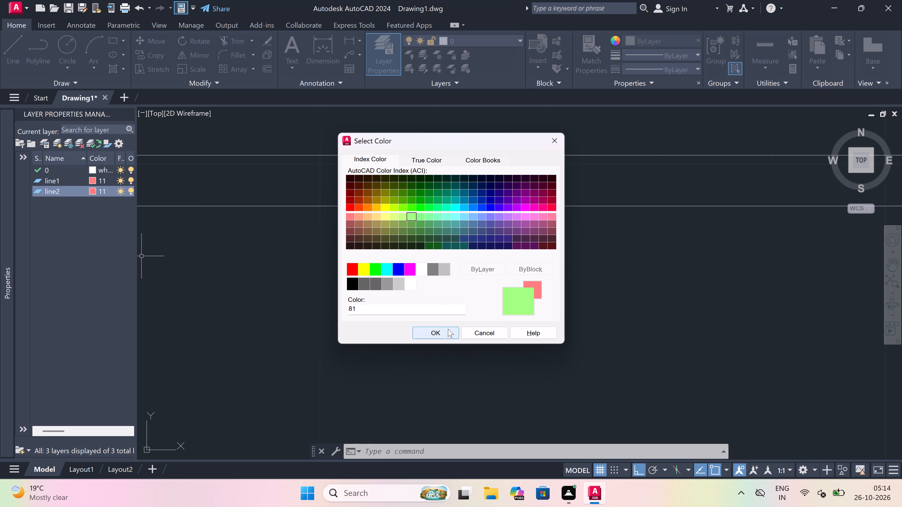
{"action": "left_click", "coordinate": [448, 329]}
Create a new layer named line3 and set its colour to index colour 141.
{"action": "right_click", "coordinate": [101, 267]}
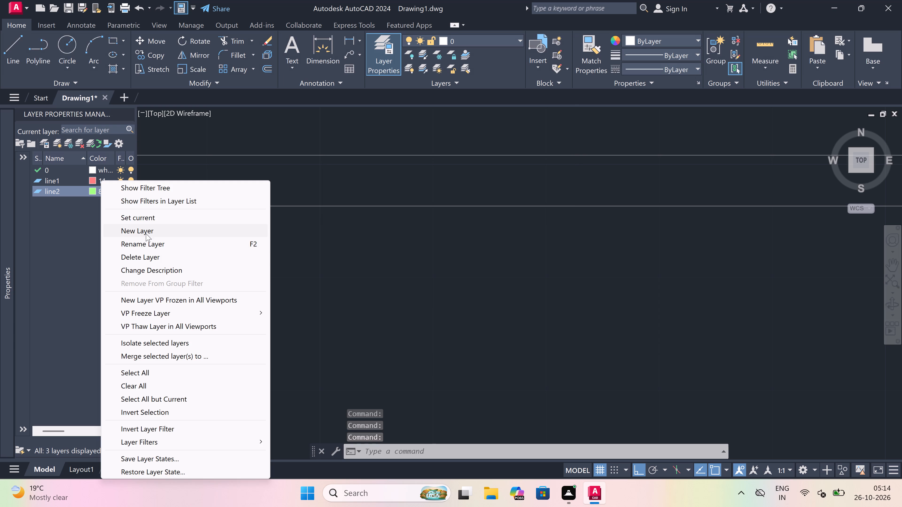
{"action": "left_click", "coordinate": [148, 229]}
{"action": "key", "text": "BackSpace"}
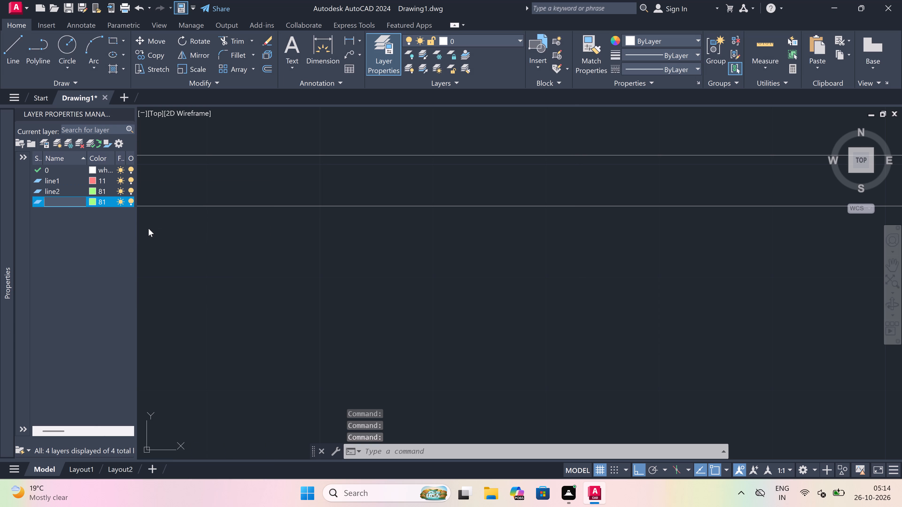
{"action": "type", "text": "line3"}
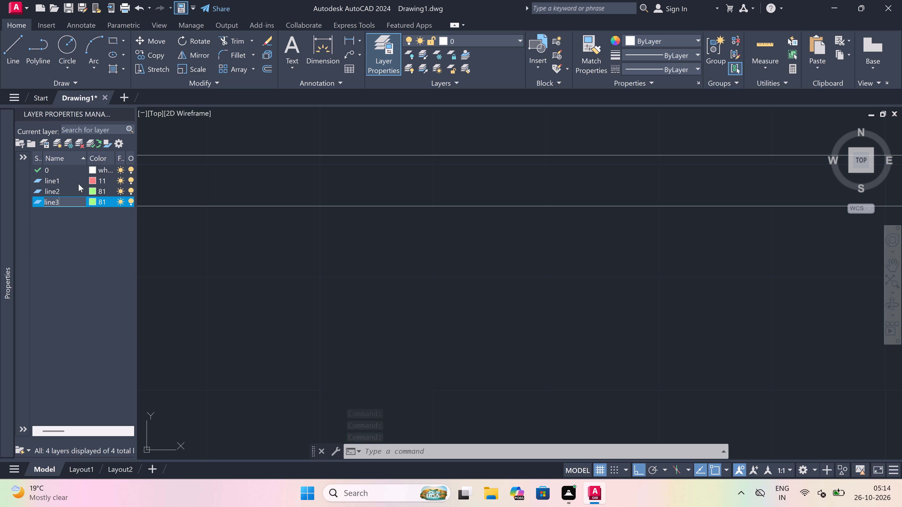
{"action": "left_click", "coordinate": [91, 200]}
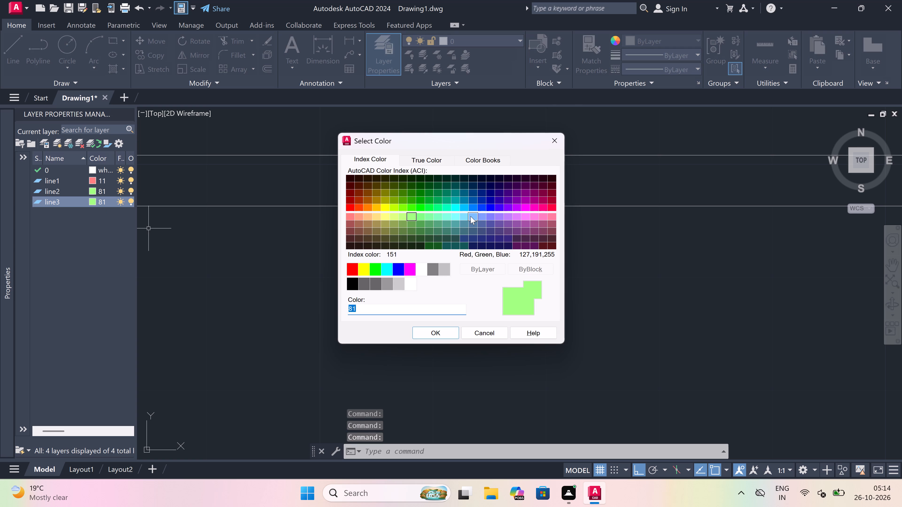
{"action": "left_click", "coordinate": [470, 216]}
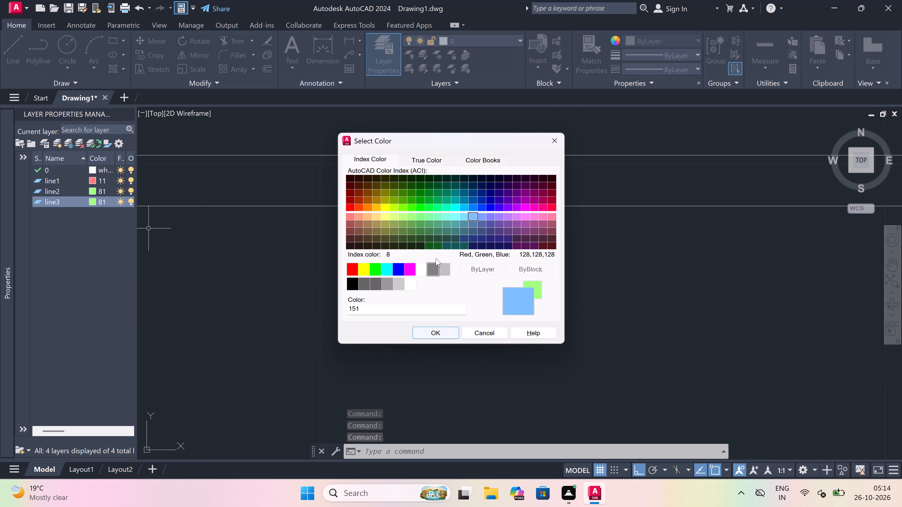
{"action": "left_click", "coordinate": [454, 217]}
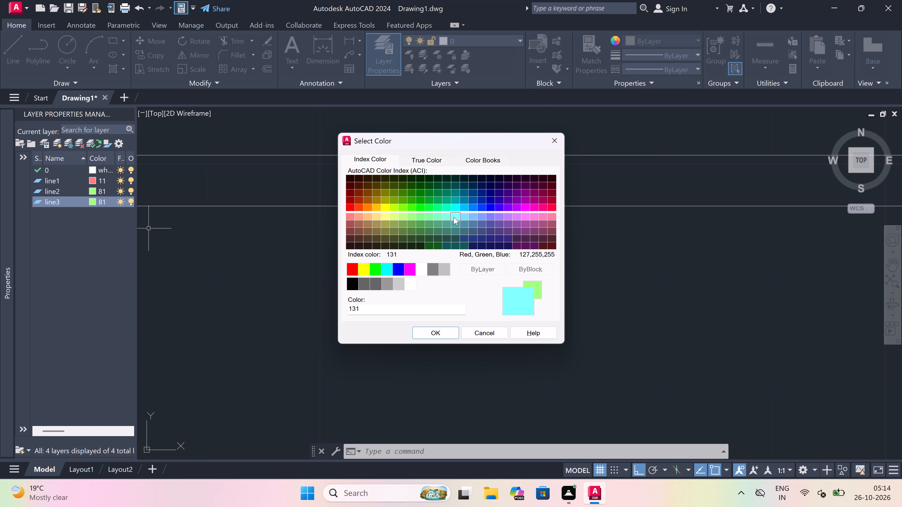
{"action": "left_click", "coordinate": [465, 214]}
{"action": "left_click_drag", "start_coordinate": [440, 329], "coordinate": [428, 329]}
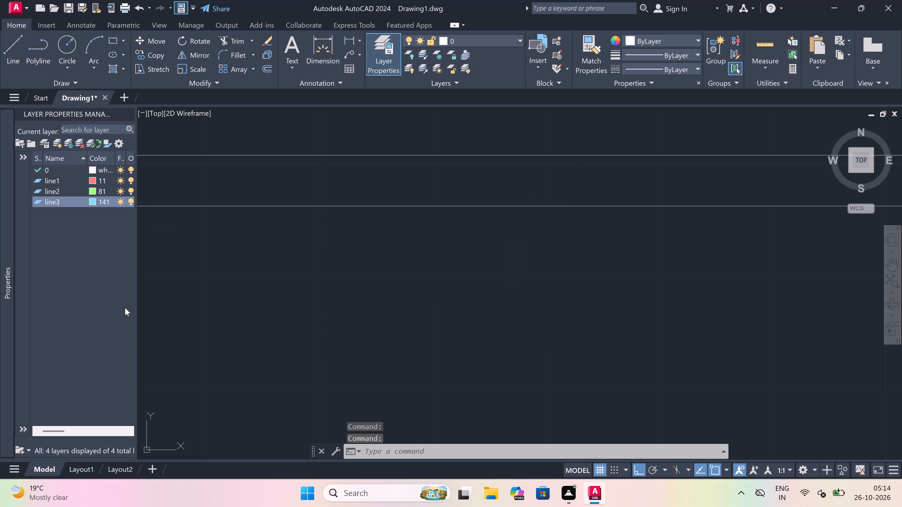
Create a new layer named line4, set its colour to index colour 191, and close the layer manager.
{"action": "right_click", "coordinate": [62, 257]}
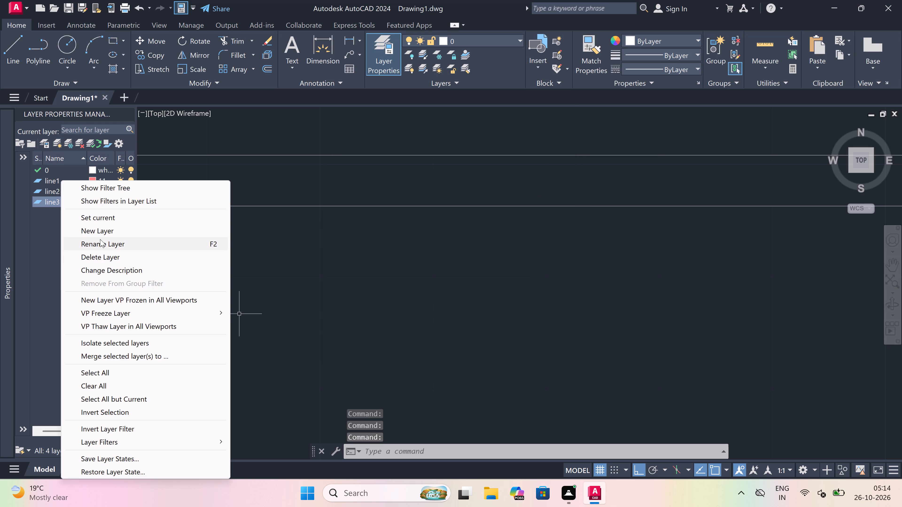
{"action": "left_click", "coordinate": [100, 235]}
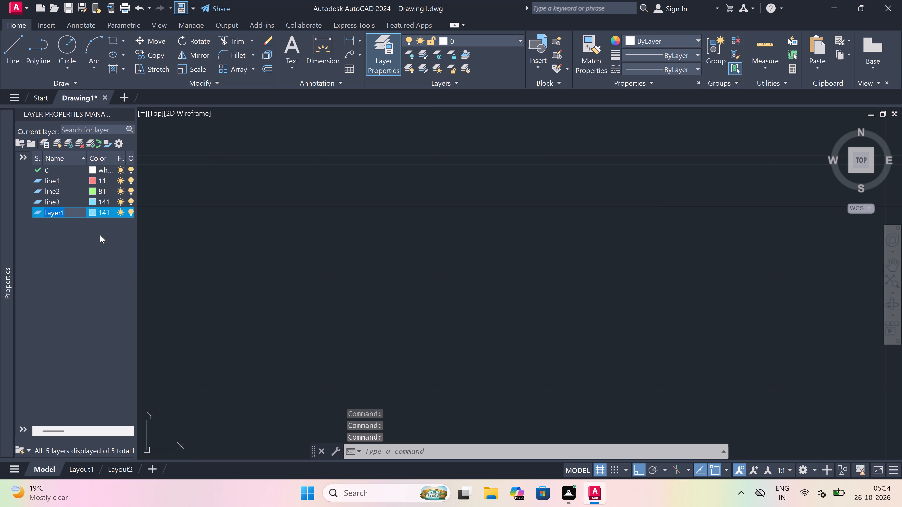
{"action": "key", "text": "BackSpace"}
{"action": "type", "text": "lin"}
{"action": "type", "text": "e4"}
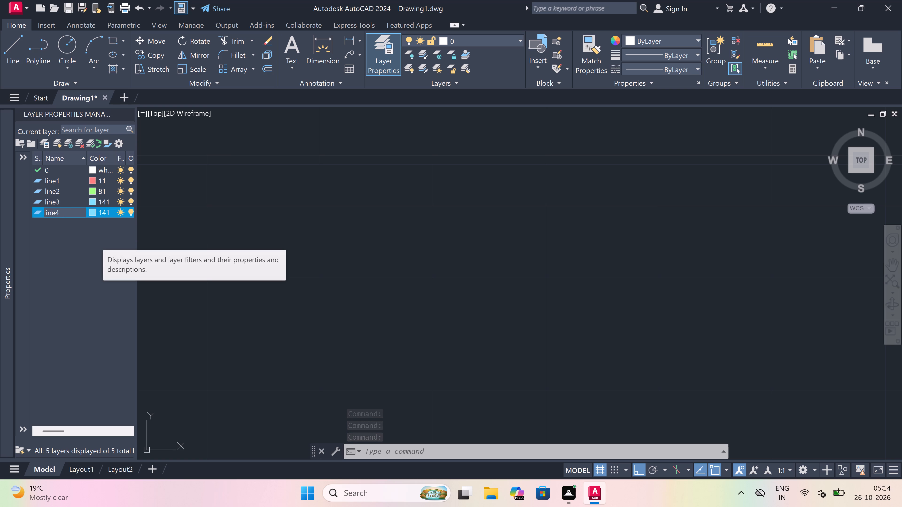
{"action": "left_click", "coordinate": [93, 213]}
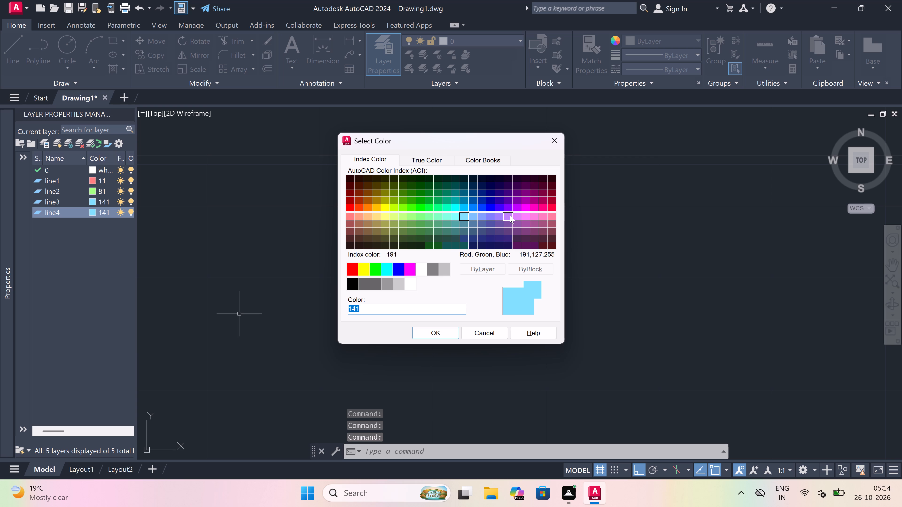
{"action": "left_click", "coordinate": [510, 215]}
{"action": "left_click", "coordinate": [442, 329]}
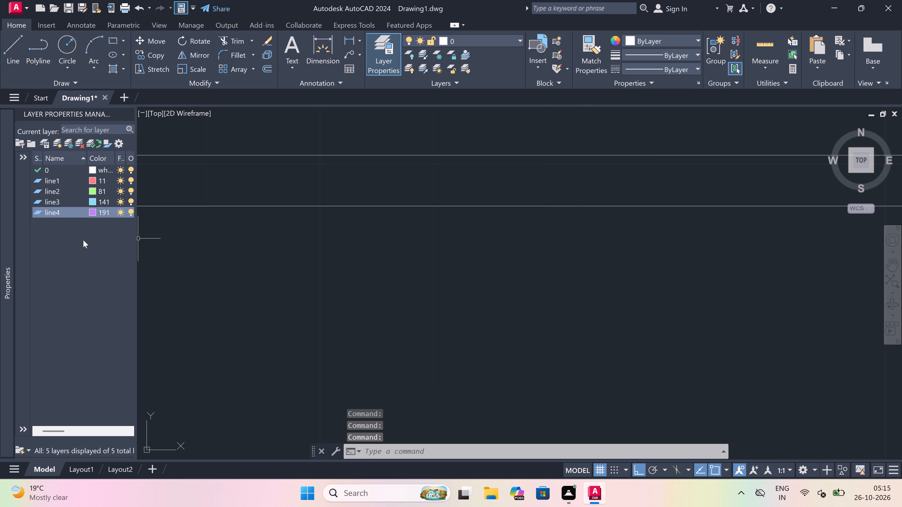
{"action": "key", "text": "Escape"}
{"action": "scroll", "coordinate": [169, 279], "scroll_direction": "down", "scroll_amount": 4}
{"action": "scroll", "coordinate": [210, 272], "scroll_direction": "down", "scroll_amount": 3}
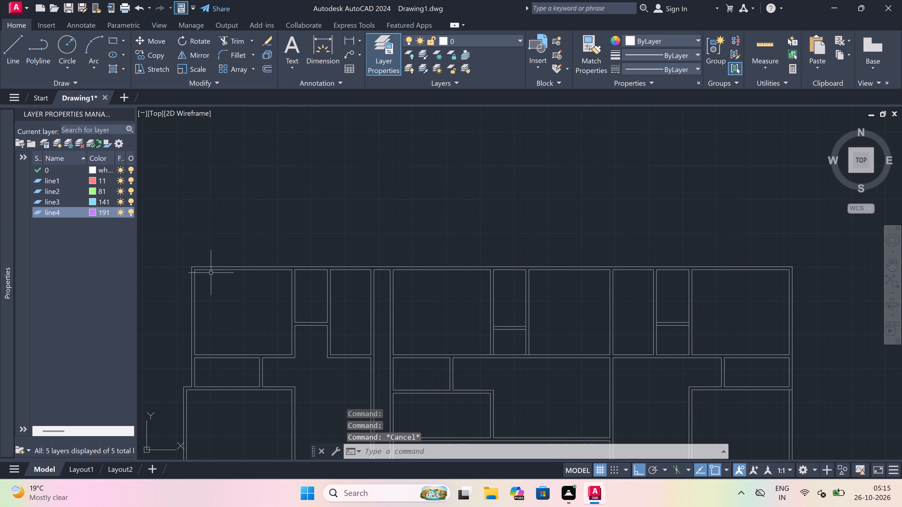
{"action": "scroll", "coordinate": [223, 272], "scroll_direction": "up", "scroll_amount": 2}
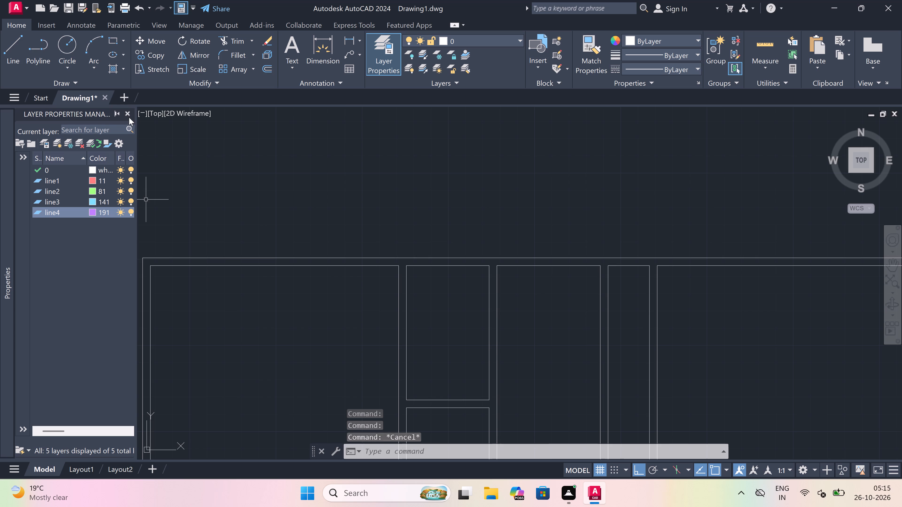
{"action": "left_click", "coordinate": [128, 114]}
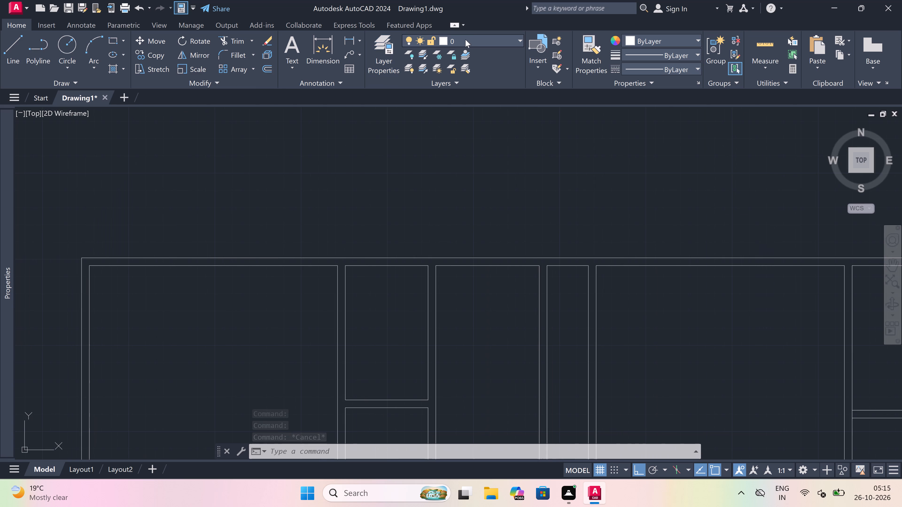
On layer line3, draw a 5' line midway inside the upper-left room's top outer wall, with a line across the wall thickness at each end.
{"action": "left_click", "coordinate": [473, 38]}
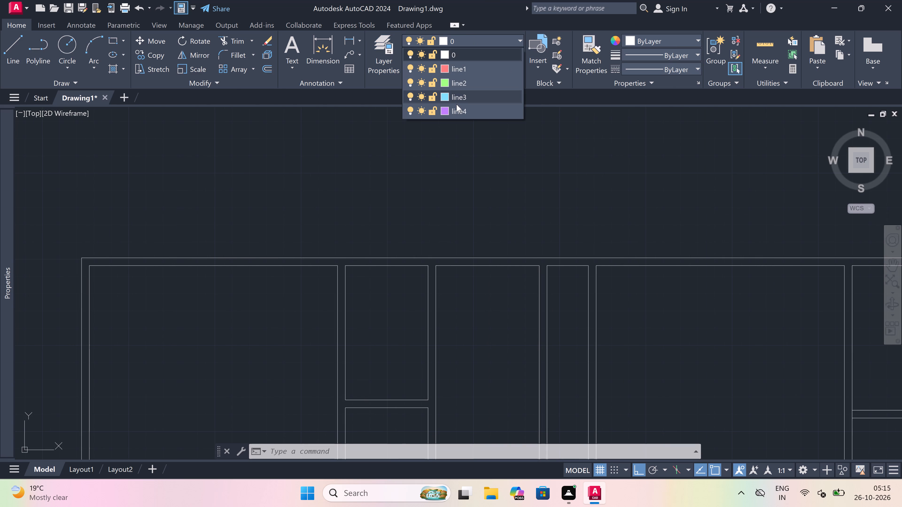
{"action": "left_click", "coordinate": [470, 96]}
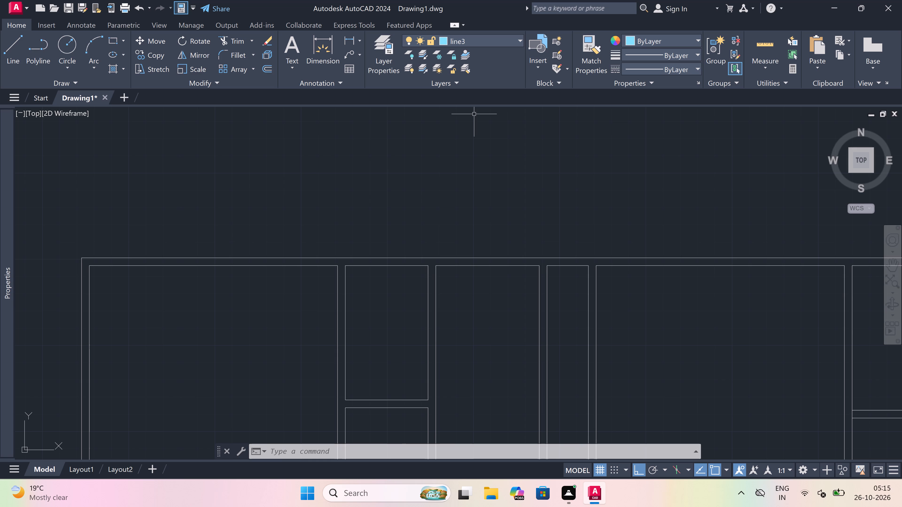
{"action": "type", "text": "l"}
{"action": "key", "text": "space"}
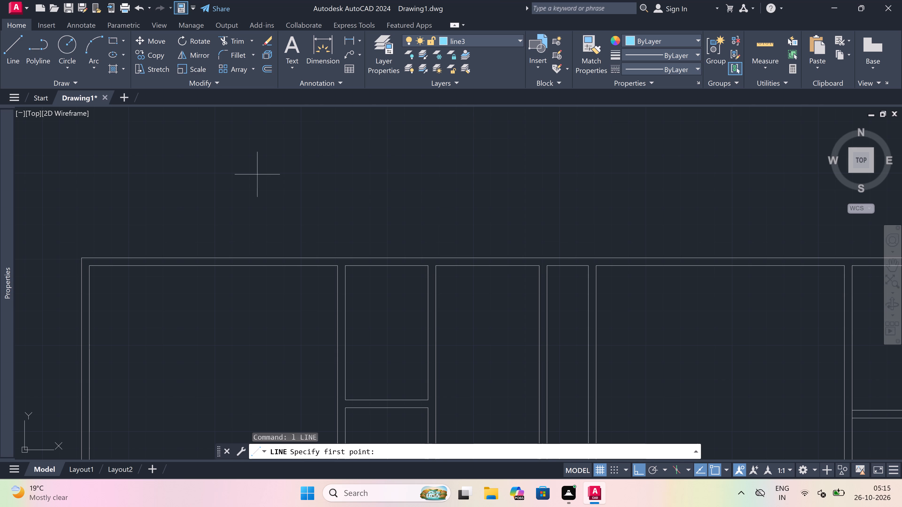
{"action": "scroll", "coordinate": [201, 219], "scroll_direction": "down", "scroll_amount": 2}
{"action": "scroll", "coordinate": [167, 245], "scroll_direction": "up", "scroll_amount": 3}
{"action": "scroll", "coordinate": [210, 195], "scroll_direction": "up", "scroll_amount": 1}
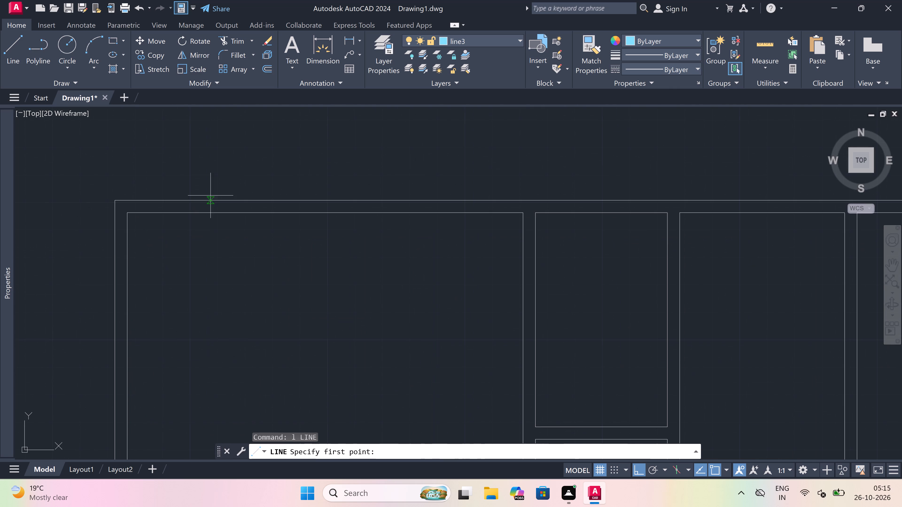
{"action": "left_click", "coordinate": [211, 204]}
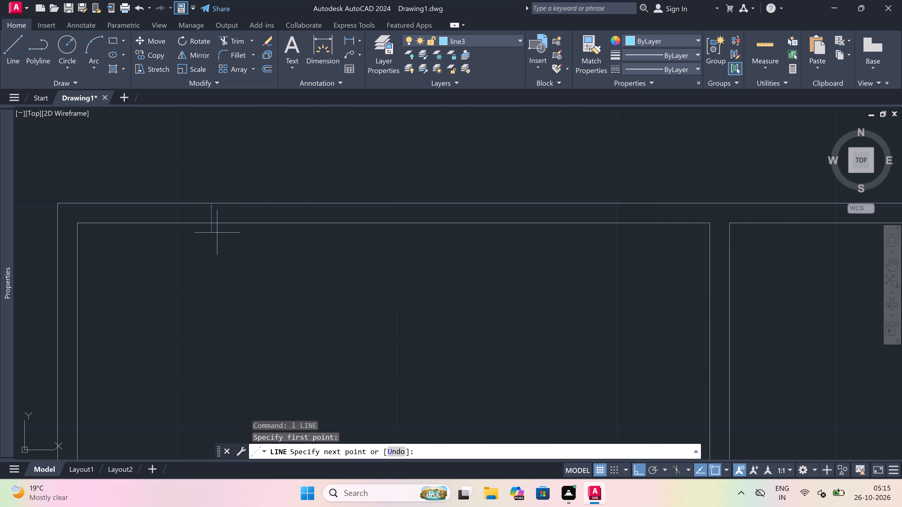
{"action": "left_click", "coordinate": [213, 223]}
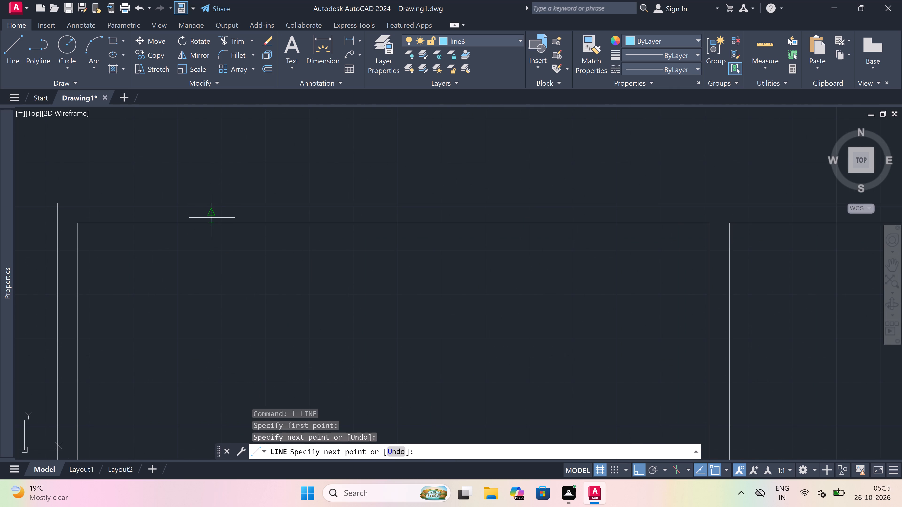
{"action": "left_click_drag", "start_coordinate": [212, 216], "coordinate": [228, 217]}
{"action": "type", "text": "5'"}
{"action": "key", "text": "space"}
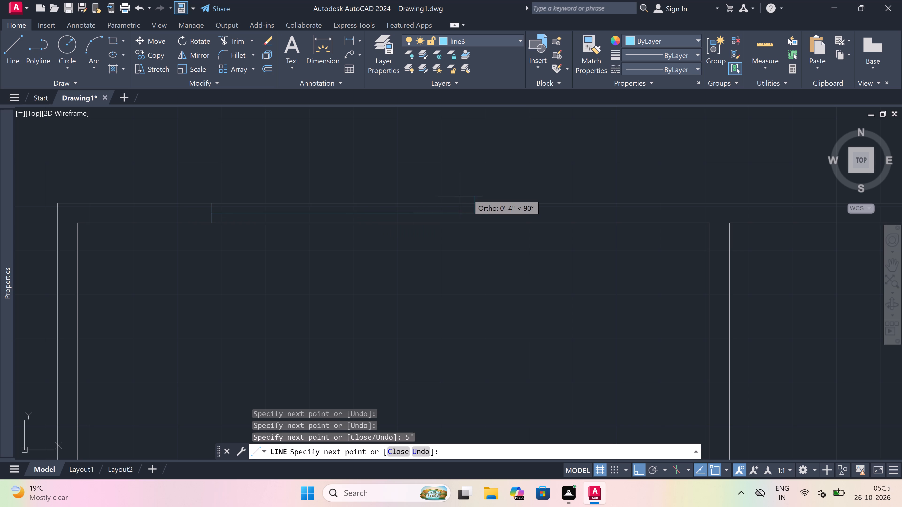
{"action": "left_click", "coordinate": [474, 200]}
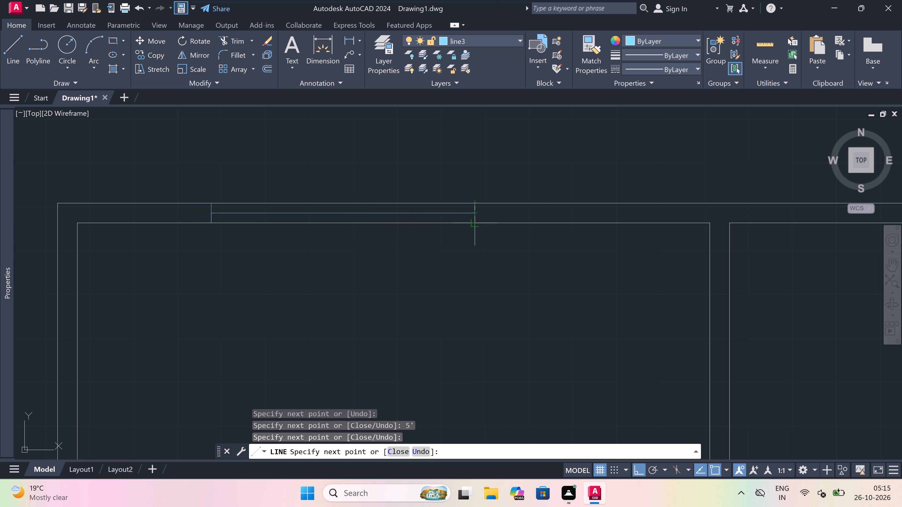
{"action": "left_click", "coordinate": [474, 220]}
{"action": "key", "text": "Escape"}
Trim both wall lines between the end lines of the 5' opening in the upper-left room's top outer wall.
{"action": "key", "text": "t"}
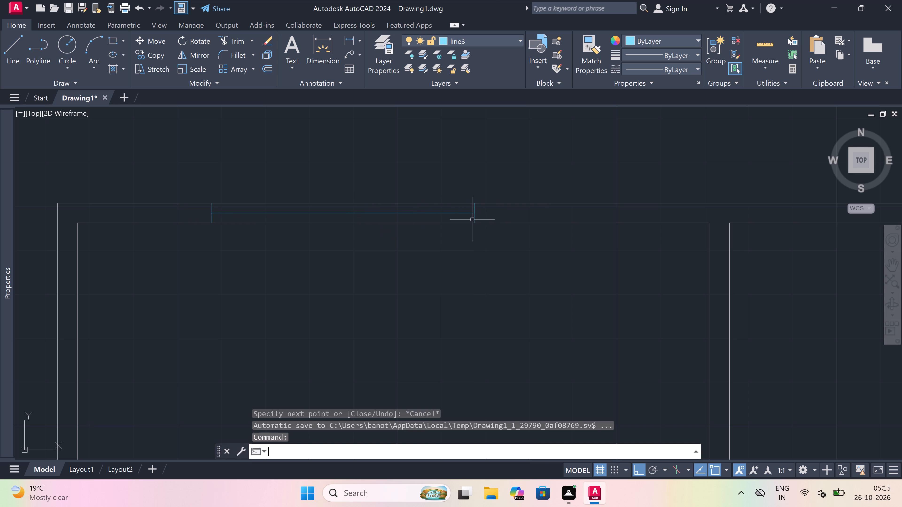
{"action": "key", "text": "r"}
{"action": "key", "text": "space"}
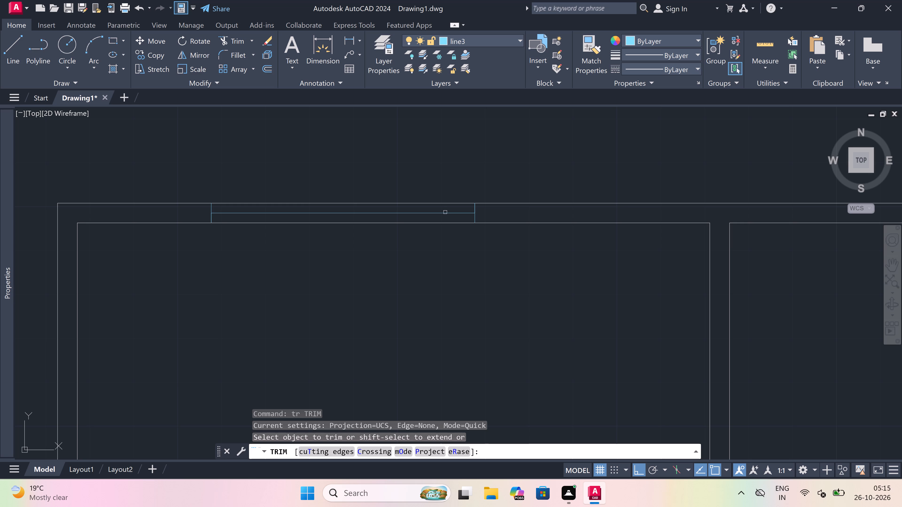
{"action": "scroll", "coordinate": [352, 211], "scroll_direction": "up", "scroll_amount": 2}
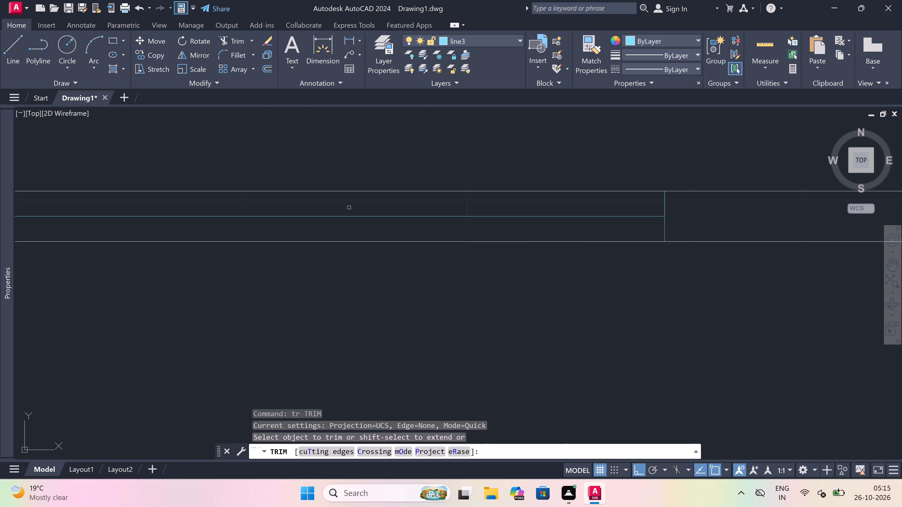
{"action": "scroll", "coordinate": [347, 204], "scroll_direction": "down", "scroll_amount": 1}
{"action": "left_click", "coordinate": [347, 204]}
{"action": "left_click", "coordinate": [347, 177]}
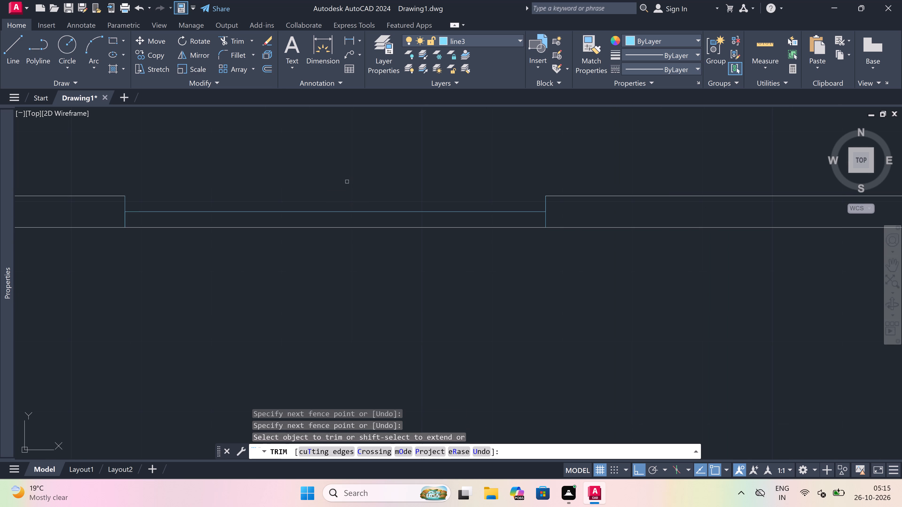
{"action": "left_click", "coordinate": [341, 217]}
{"action": "left_click", "coordinate": [310, 277]}
{"action": "key", "text": "Escape"}
Draw line3 lines along the outer and inner wall faces across the top wall's 5' opening, joining its end lines.
{"action": "type", "text": "l"}
{"action": "key", "text": "space"}
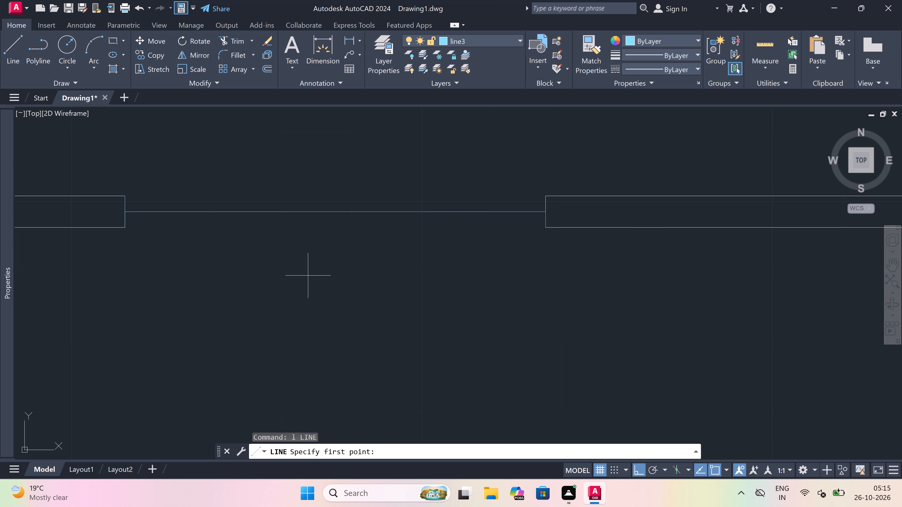
{"action": "left_click_drag", "start_coordinate": [123, 197], "coordinate": [141, 197]}
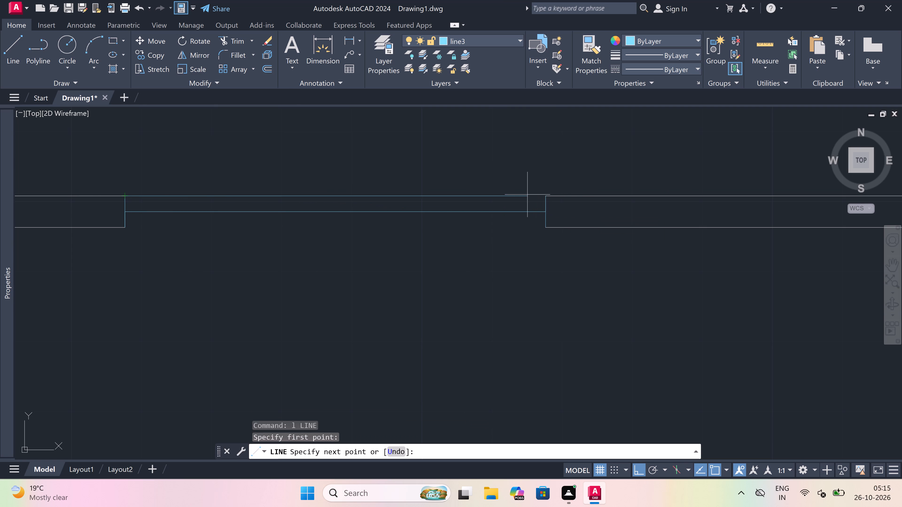
{"action": "left_click", "coordinate": [546, 198]}
{"action": "key", "text": "Escape"}
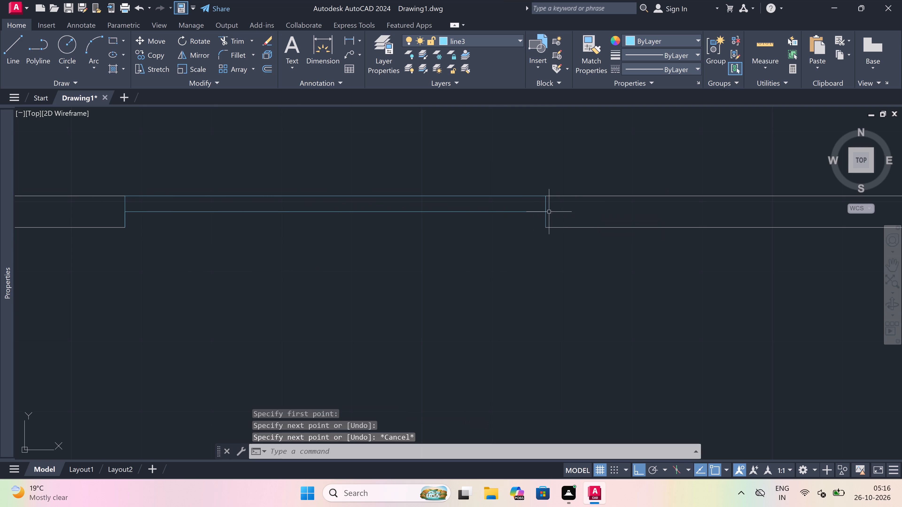
{"action": "key", "text": "space"}
{"action": "left_click_drag", "start_coordinate": [549, 227], "coordinate": [538, 231]}
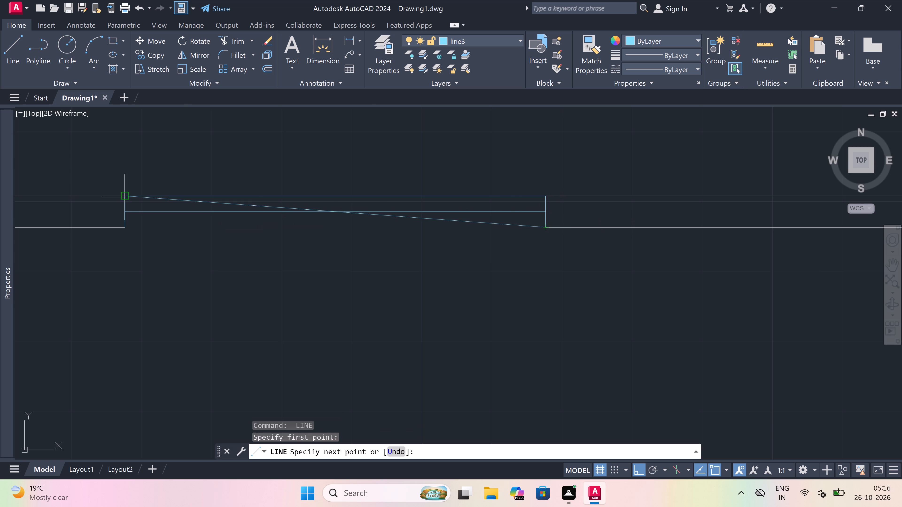
{"action": "left_click", "coordinate": [127, 227]}
{"action": "key", "text": "Escape"}
Draw a vertical 5' line midway inside the upper-left room's left outer wall, with a line across the wall thickness at each end.
{"action": "scroll", "coordinate": [310, 220], "scroll_direction": "down", "scroll_amount": 6}
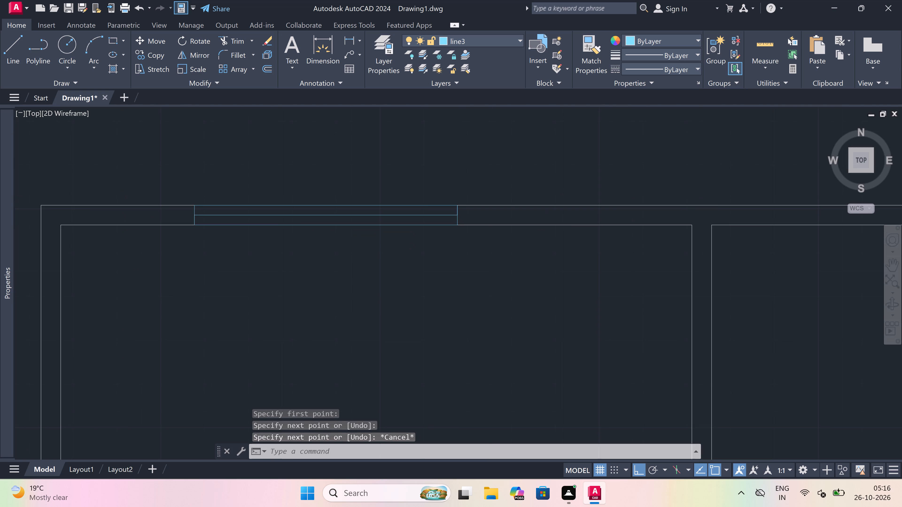
{"action": "scroll", "coordinate": [303, 224], "scroll_direction": "down", "scroll_amount": 1}
{"action": "scroll", "coordinate": [298, 238], "scroll_direction": "up", "scroll_amount": 4}
{"action": "key", "text": "space"}
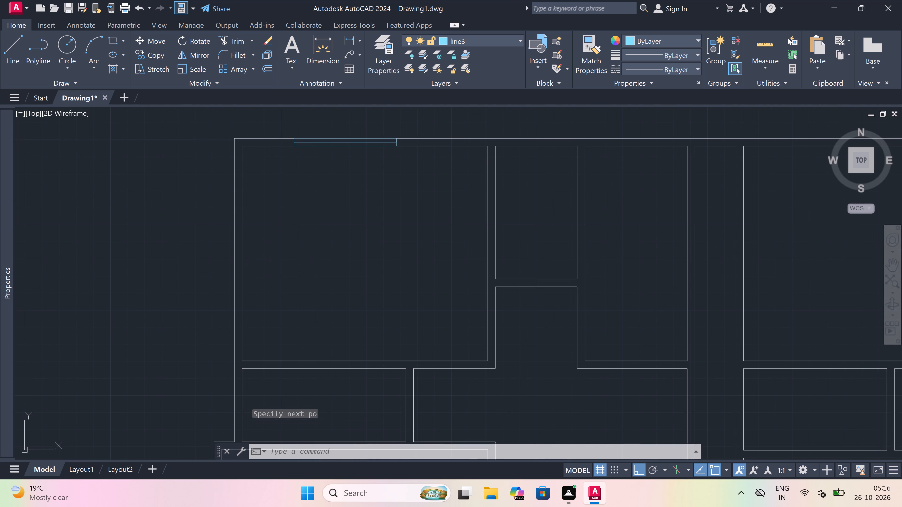
{"action": "left_click", "coordinate": [237, 312]}
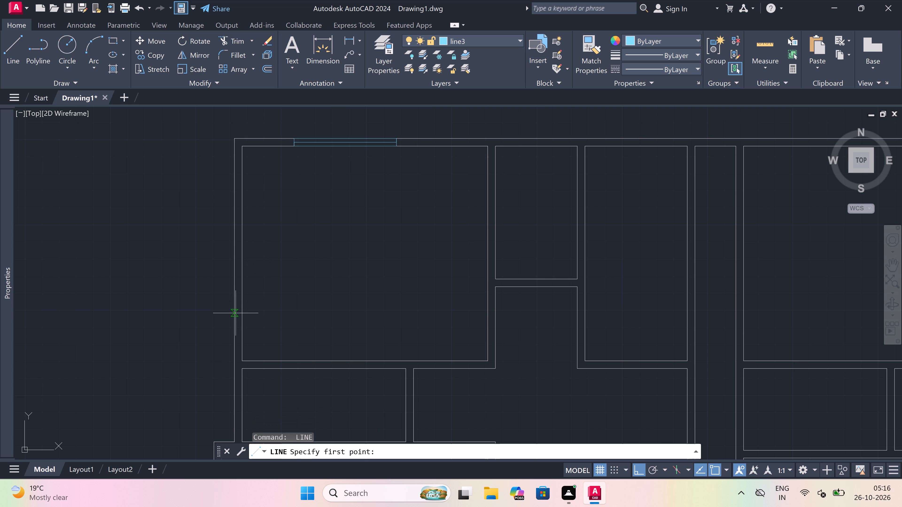
{"action": "left_click", "coordinate": [241, 308]}
{"action": "scroll", "coordinate": [233, 315], "scroll_direction": "up", "scroll_amount": 4}
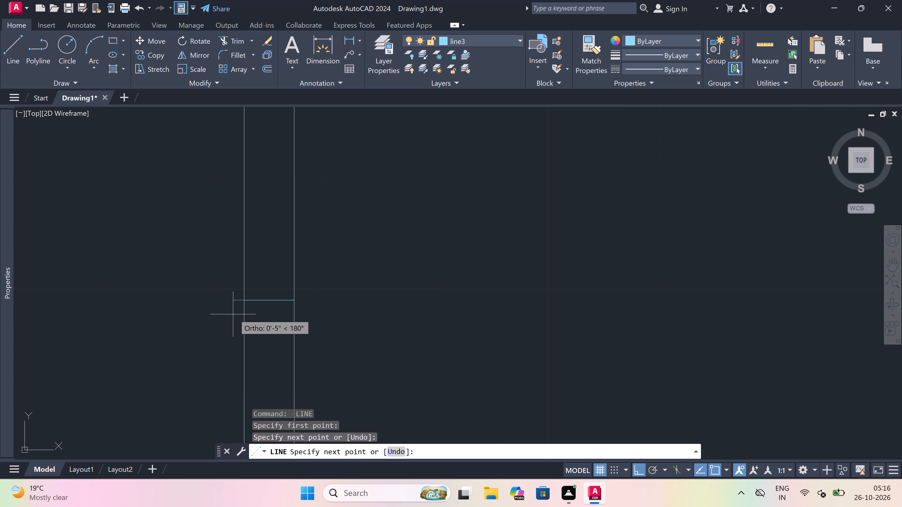
{"action": "left_click_drag", "start_coordinate": [268, 303], "coordinate": [273, 270]}
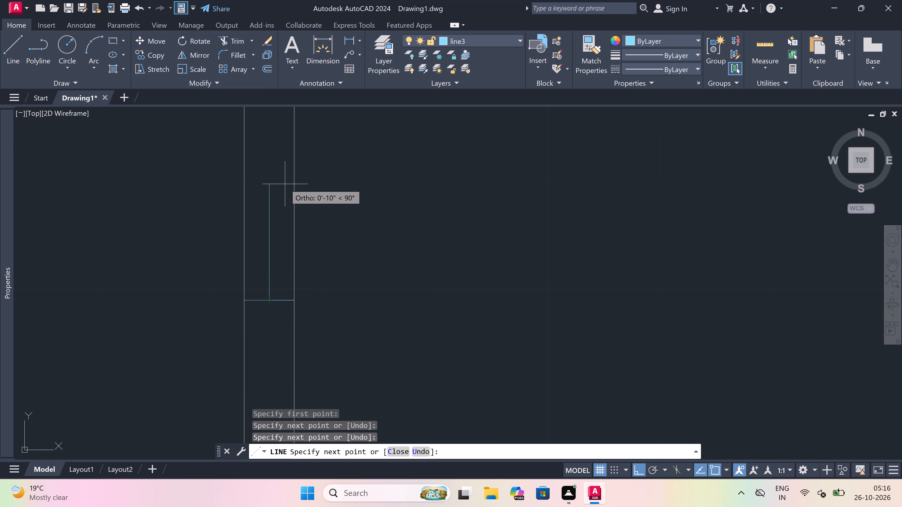
{"action": "type", "text": "5'"}
{"action": "key", "text": "space"}
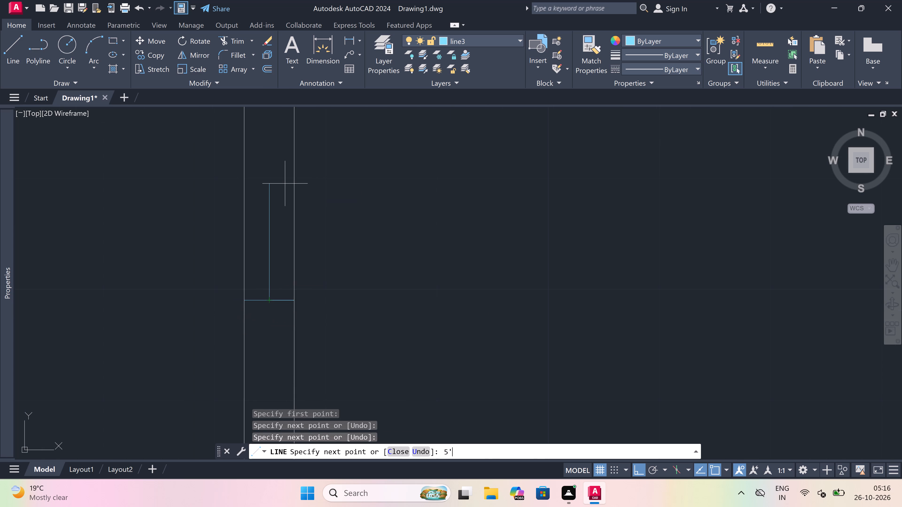
{"action": "scroll", "coordinate": [284, 184], "scroll_direction": "down", "scroll_amount": 4}
{"action": "scroll", "coordinate": [262, 133], "scroll_direction": "down", "scroll_amount": 3}
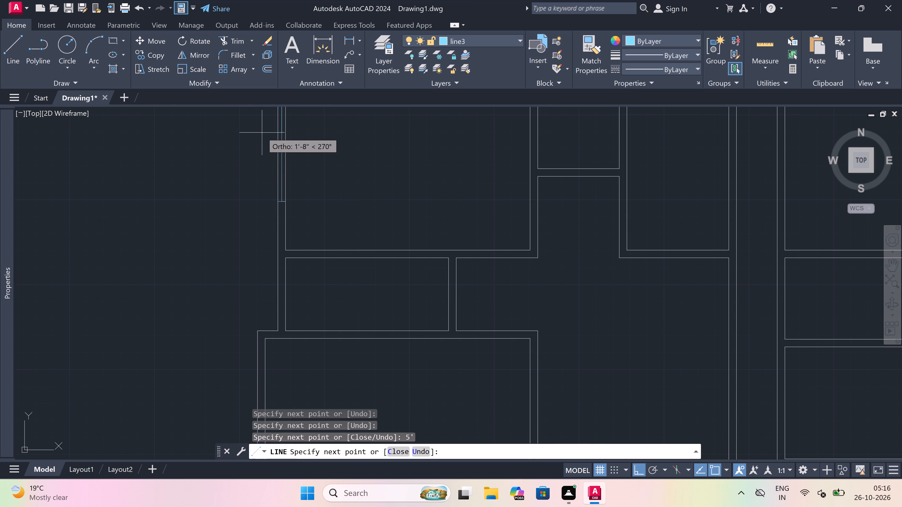
{"action": "scroll", "coordinate": [262, 133], "scroll_direction": "down", "scroll_amount": 2}
{"action": "scroll", "coordinate": [262, 127], "scroll_direction": "up", "scroll_amount": 8}
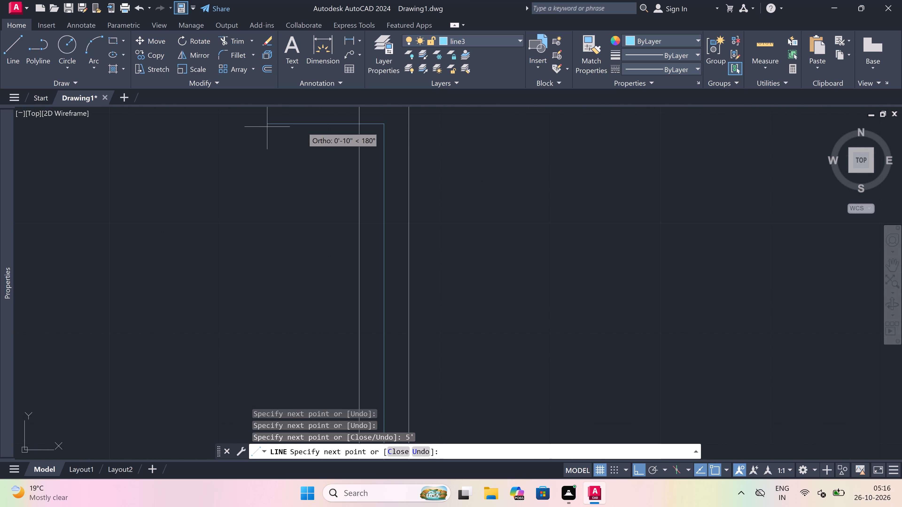
{"action": "left_click_drag", "start_coordinate": [357, 123], "coordinate": [364, 125]}
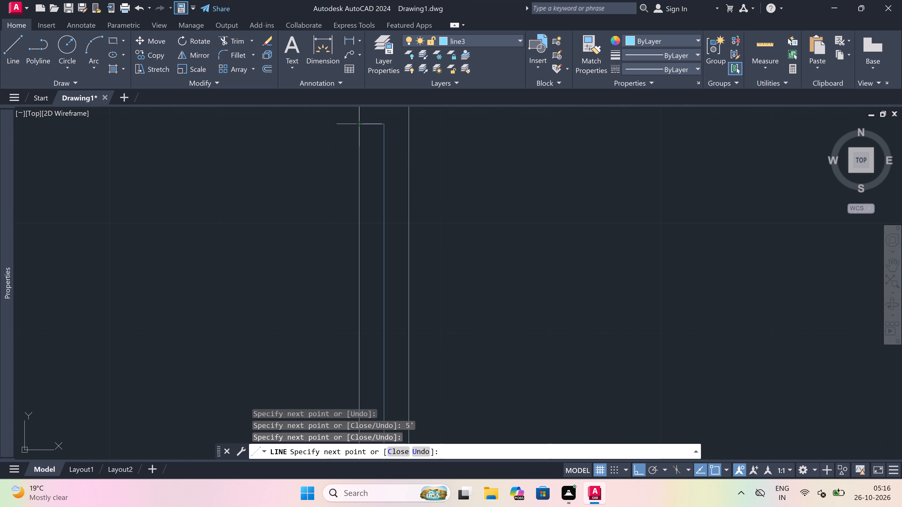
{"action": "left_click", "coordinate": [406, 126]}
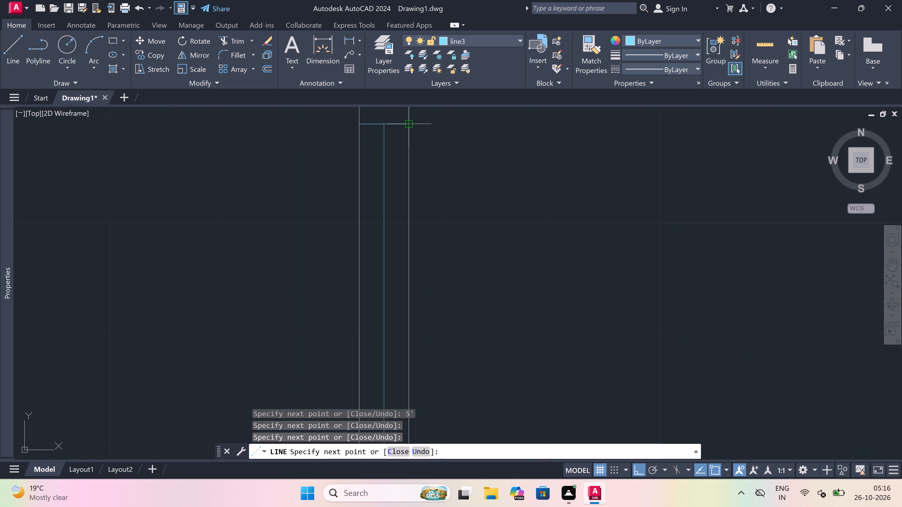
{"action": "key", "text": "Escape"}
Trim both wall lines between the end lines of the 5' opening in the left outer wall.
{"action": "scroll", "coordinate": [406, 125], "scroll_direction": "down", "scroll_amount": 2}
{"action": "type", "text": "tr"}
{"action": "key", "text": "space"}
{"action": "left_click_drag", "start_coordinate": [404, 144], "coordinate": [408, 149]}
{"action": "left_click", "coordinate": [433, 188]}
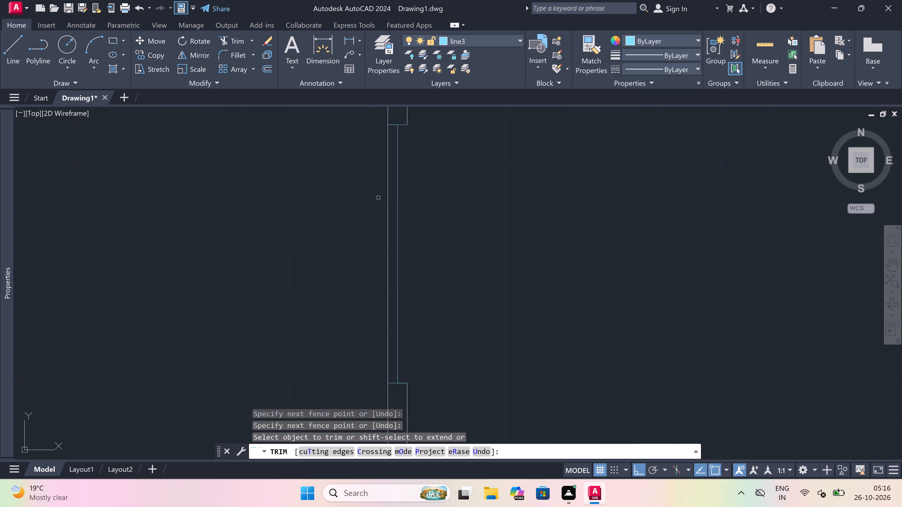
{"action": "left_click", "coordinate": [392, 194]}
{"action": "left_click", "coordinate": [363, 210]}
{"action": "key", "text": "Escape"}
Draw line3 lines along the outer and inner wall faces across the left wall's 5' opening.
{"action": "type", "text": "l"}
{"action": "key", "text": "space"}
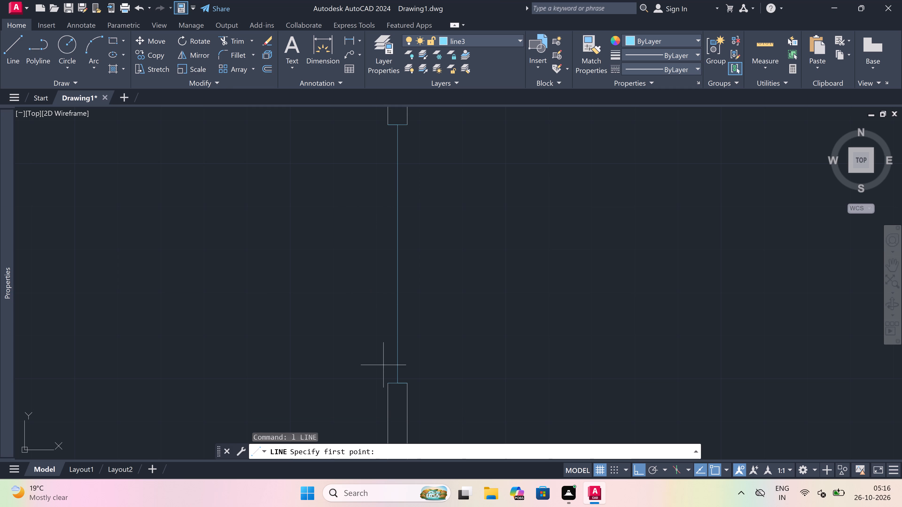
{"action": "left_click_drag", "start_coordinate": [389, 381], "coordinate": [389, 376]}
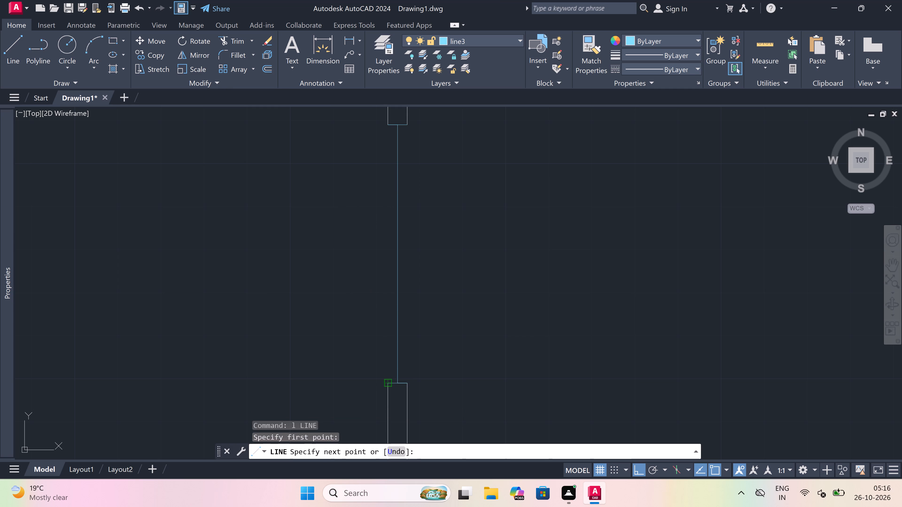
{"action": "left_click", "coordinate": [386, 124]}
{"action": "key", "text": "Escape"}
{"action": "key", "text": "space"}
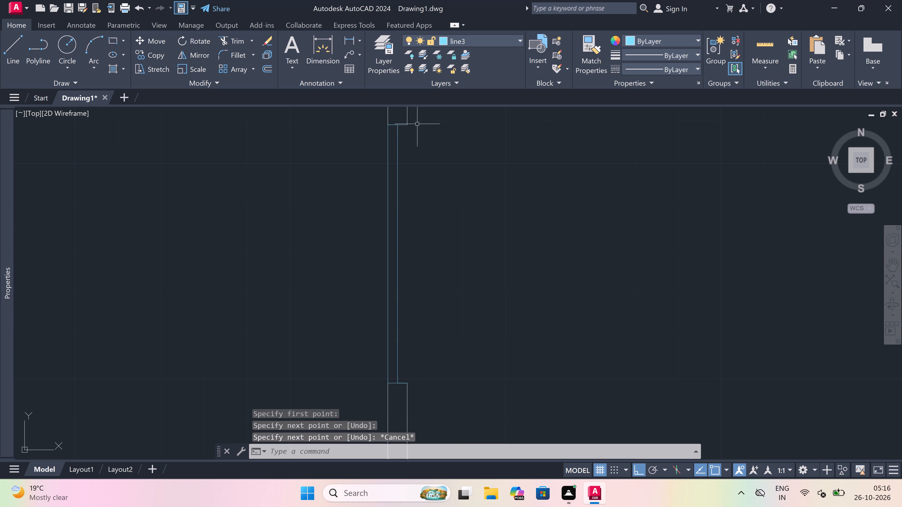
{"action": "left_click", "coordinate": [405, 122]}
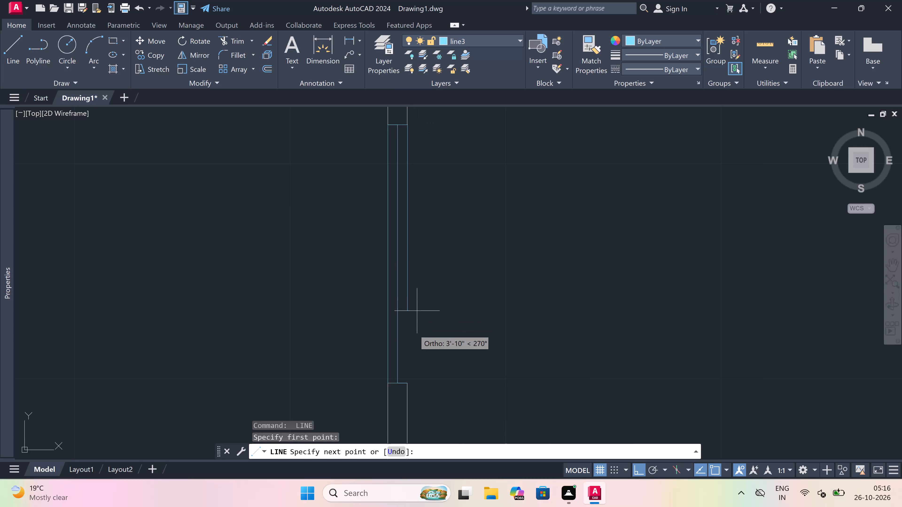
{"action": "left_click", "coordinate": [410, 380]}
{"action": "key", "text": "Escape"}
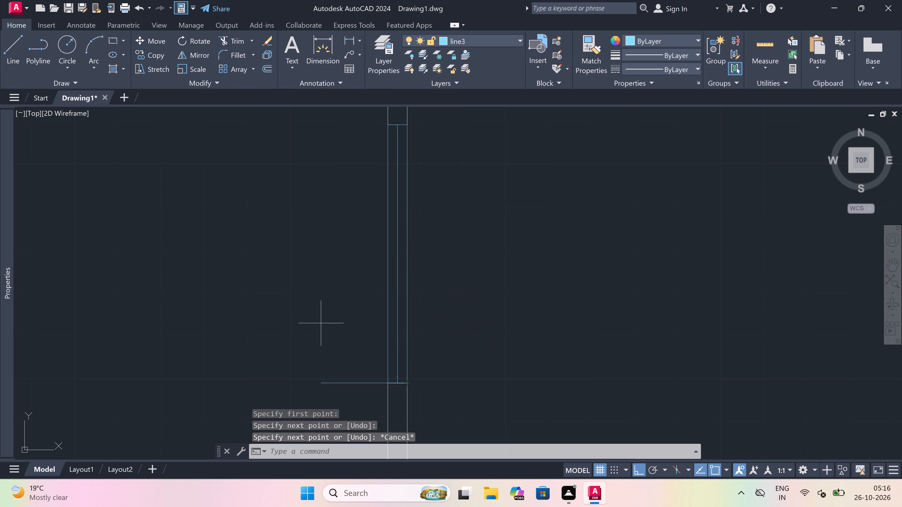
Draw a 2' line midway inside the top outer wall of the small room beside the upper-left room, with a line across the wall at each end.
{"action": "scroll", "coordinate": [274, 296], "scroll_direction": "down", "scroll_amount": 4}
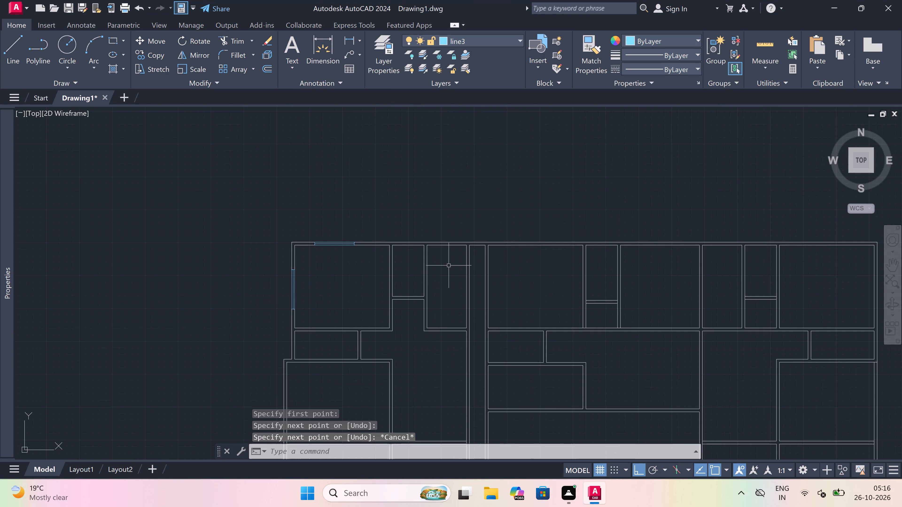
{"action": "scroll", "coordinate": [430, 251], "scroll_direction": "up", "scroll_amount": 3}
{"action": "key", "text": "space"}
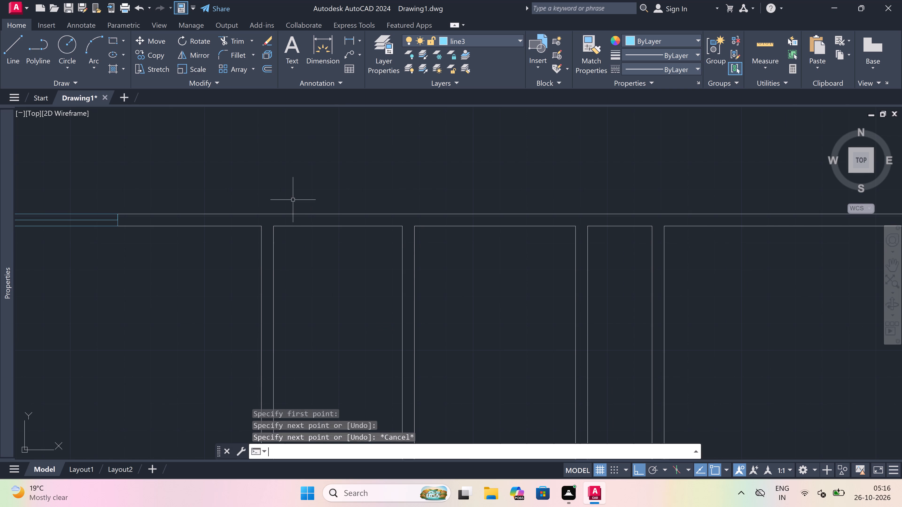
{"action": "scroll", "coordinate": [294, 220], "scroll_direction": "up", "scroll_amount": 2}
{"action": "left_click", "coordinate": [312, 236]}
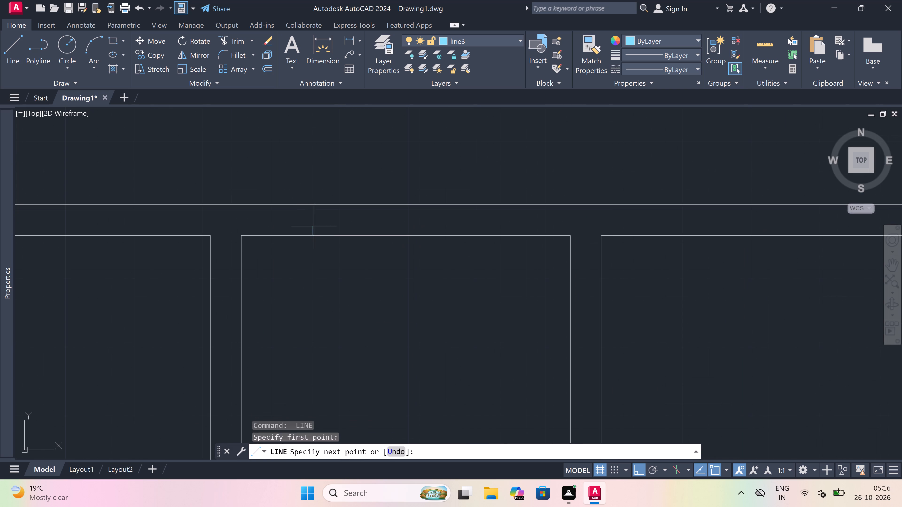
{"action": "left_click", "coordinate": [306, 205]}
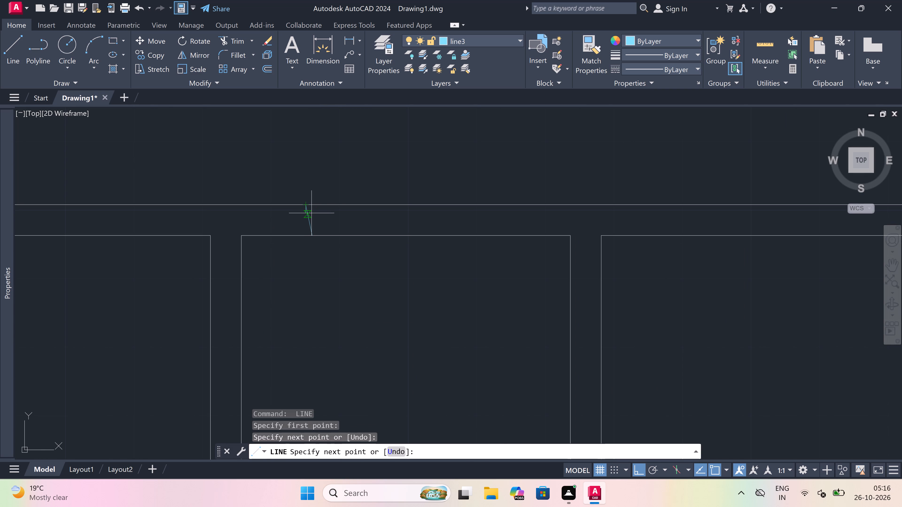
{"action": "key", "text": "ctrl+z"}
{"action": "scroll", "coordinate": [311, 213], "scroll_direction": "down", "scroll_amount": 4}
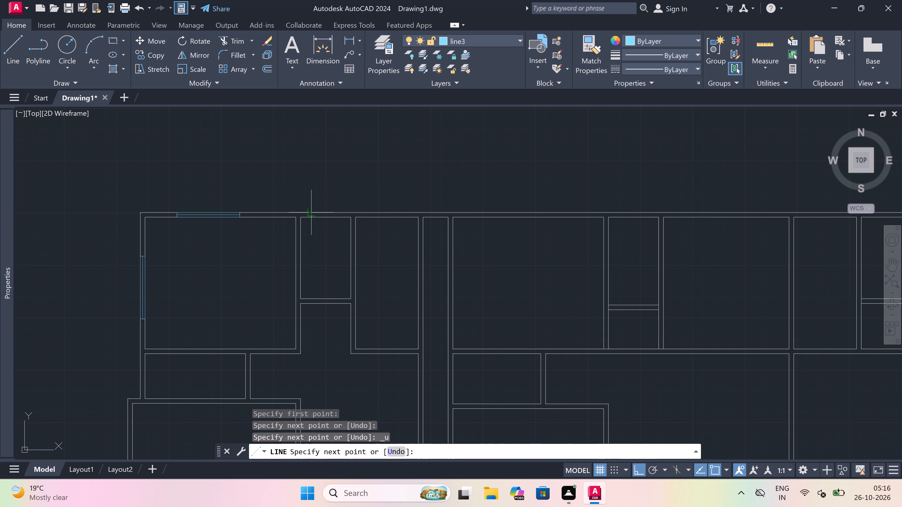
{"action": "scroll", "coordinate": [311, 213], "scroll_direction": "up", "scroll_amount": 4}
{"action": "left_click", "coordinate": [311, 211]}
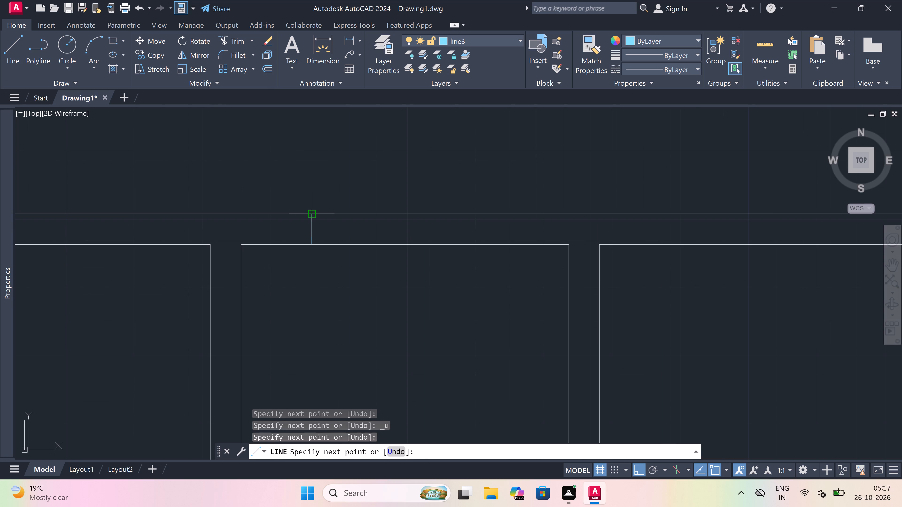
{"action": "left_click_drag", "start_coordinate": [311, 230], "coordinate": [316, 229]}
{"action": "key", "text": "2"}
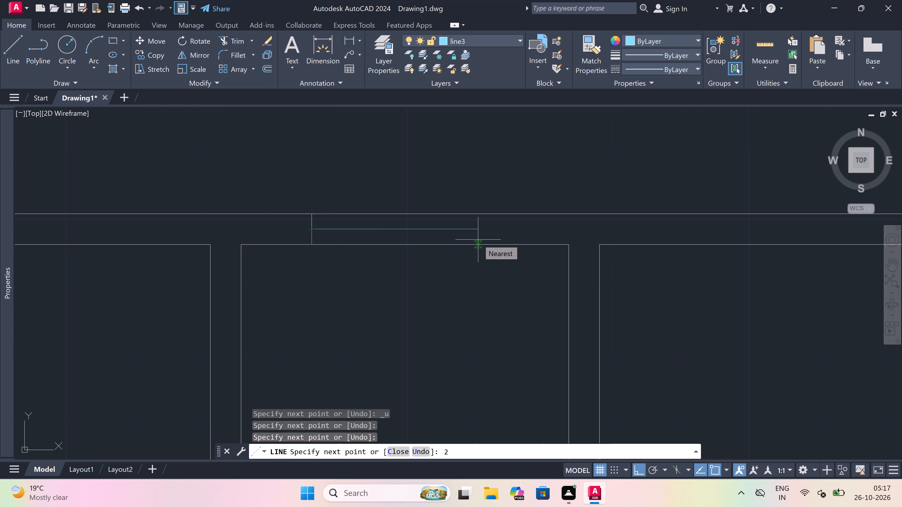
{"action": "type", "text": "'"}
{"action": "key", "text": "space"}
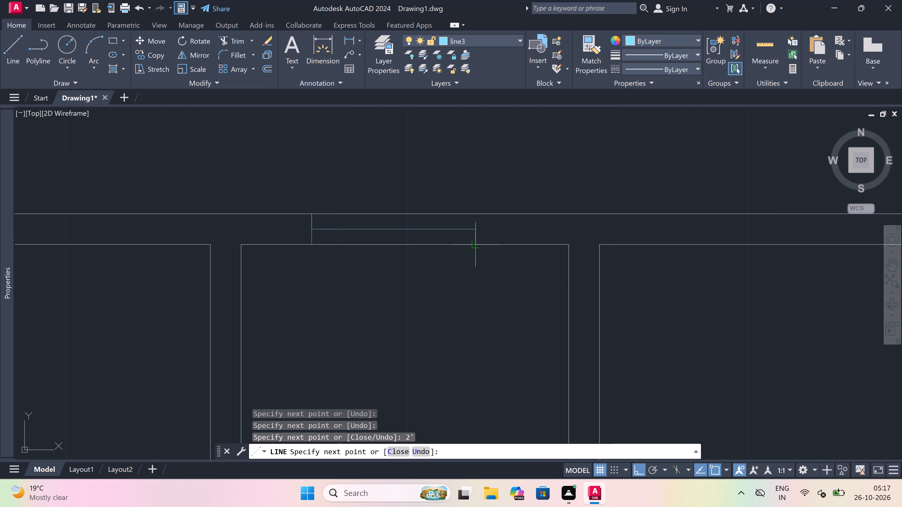
{"action": "left_click", "coordinate": [475, 242]}
{"action": "left_click", "coordinate": [476, 211]}
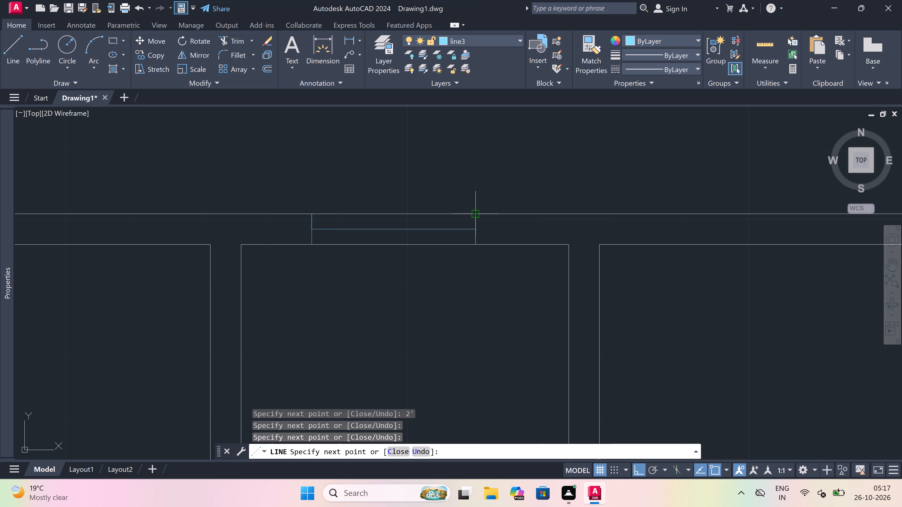
Trim both wall lines between the end lines of the 2' opening in the small room's top outer wall.
{"action": "key", "text": "Escape"}
{"action": "type", "text": "tr"}
{"action": "key", "text": "space"}
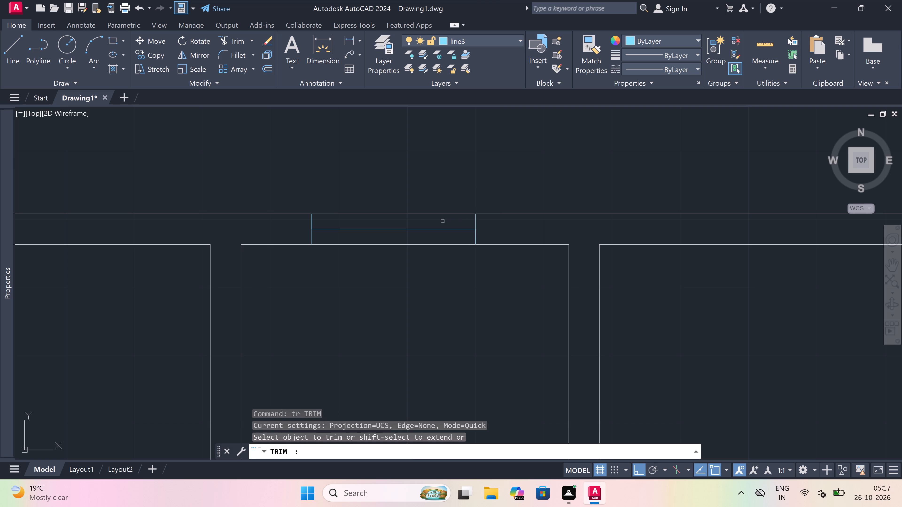
{"action": "scroll", "coordinate": [435, 239], "scroll_direction": "down", "scroll_amount": 3}
{"action": "scroll", "coordinate": [435, 239], "scroll_direction": "up", "scroll_amount": 2}
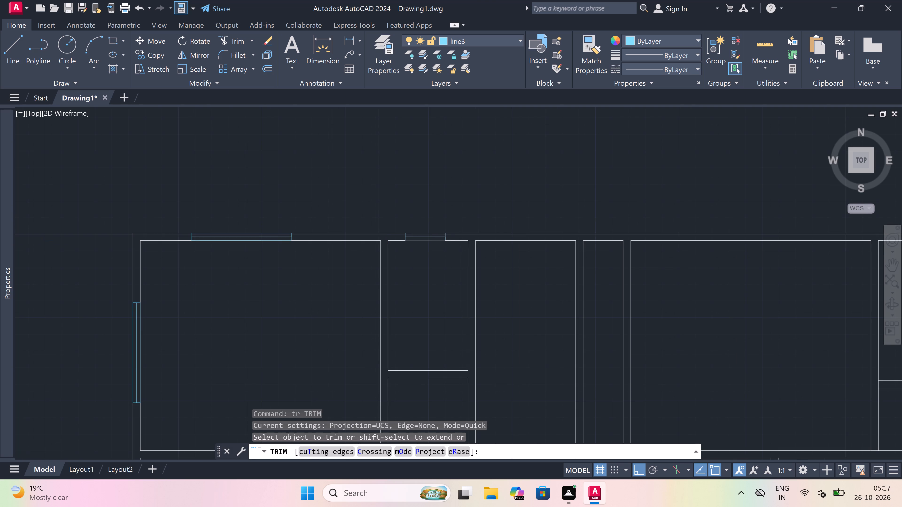
{"action": "scroll", "coordinate": [435, 239], "scroll_direction": "up", "scroll_amount": 1}
{"action": "left_click", "coordinate": [433, 239]}
{"action": "left_click", "coordinate": [414, 263]}
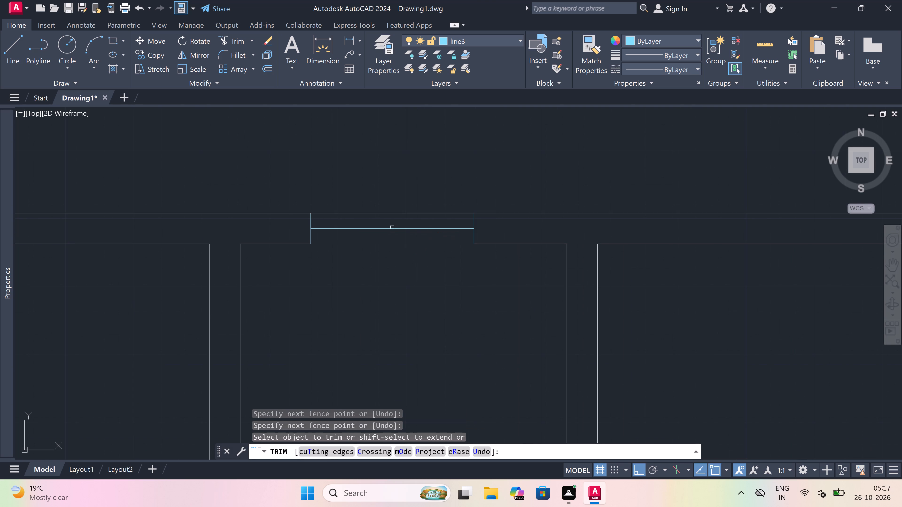
{"action": "left_click_drag", "start_coordinate": [389, 218], "coordinate": [386, 204]}
{"action": "left_click", "coordinate": [383, 180]}
{"action": "key", "text": "Escape"}
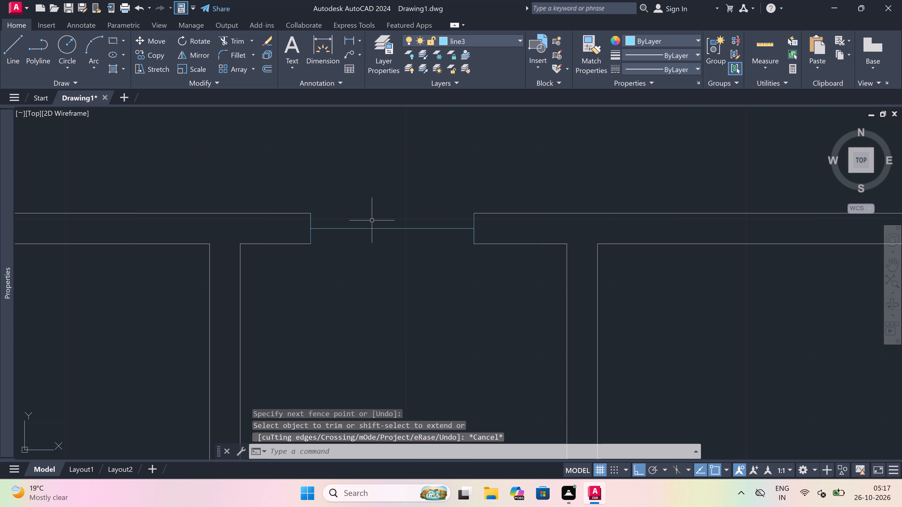
Draw line3 lines along the outer and inner wall faces across the small room's 2' opening.
{"action": "type", "text": "l"}
{"action": "key", "text": "space"}
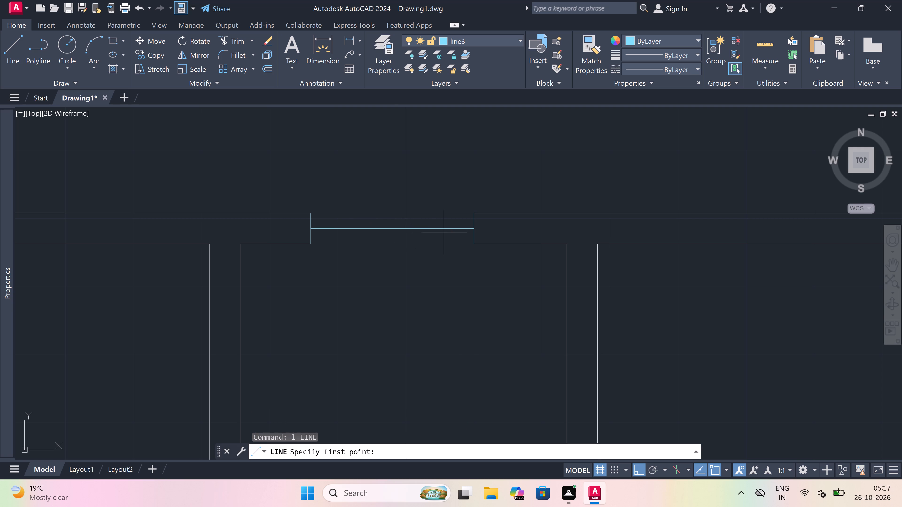
{"action": "left_click_drag", "start_coordinate": [473, 210], "coordinate": [462, 211]}
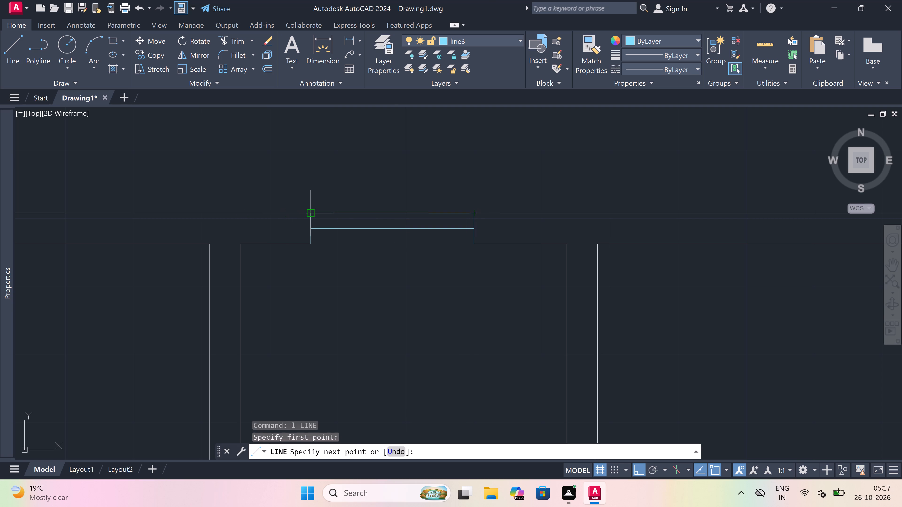
{"action": "left_click", "coordinate": [314, 211]}
{"action": "key", "text": "Escape"}
{"action": "key", "text": "space"}
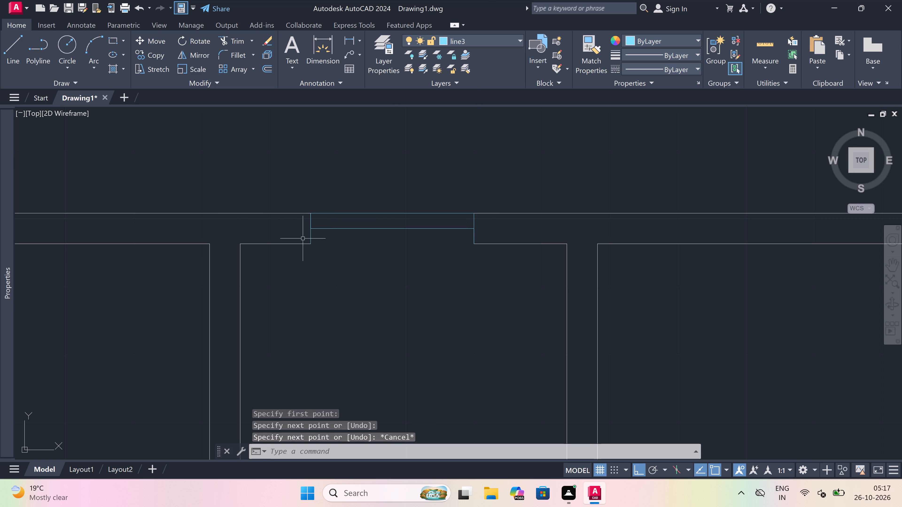
{"action": "left_click_drag", "start_coordinate": [308, 246], "coordinate": [319, 247]}
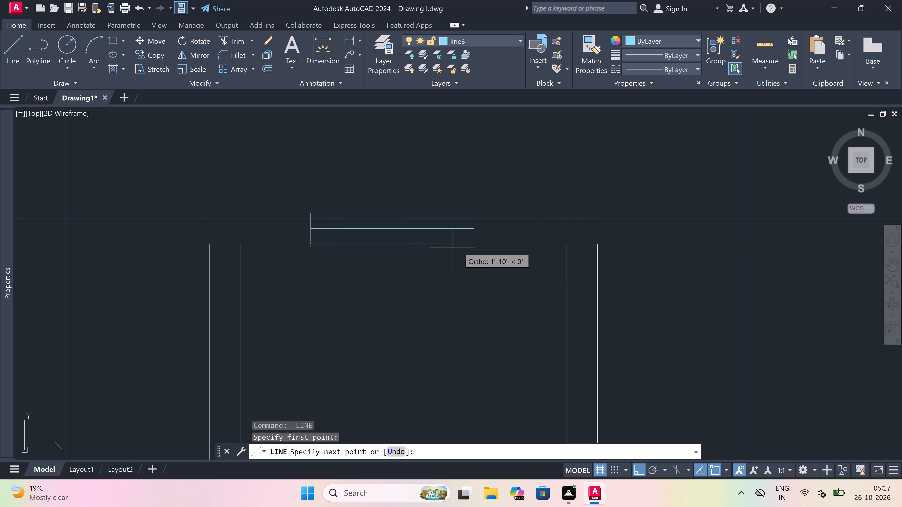
{"action": "left_click", "coordinate": [472, 245]}
{"action": "key", "text": "Escape"}
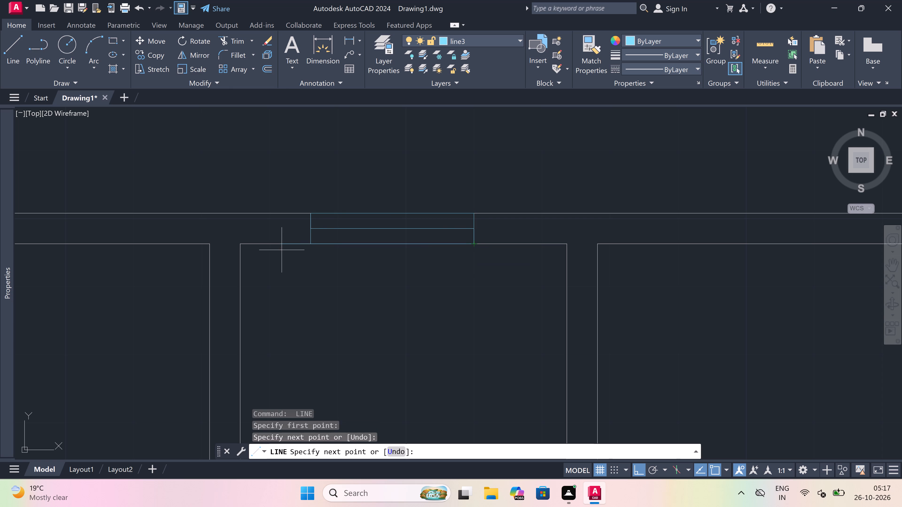
Draw a 3' line midway inside the top outer wall of the room right of the small room, with a line across the wall at each end.
{"action": "scroll", "coordinate": [271, 227], "scroll_direction": "down", "scroll_amount": 4}
{"action": "scroll", "coordinate": [357, 224], "scroll_direction": "up", "scroll_amount": 4}
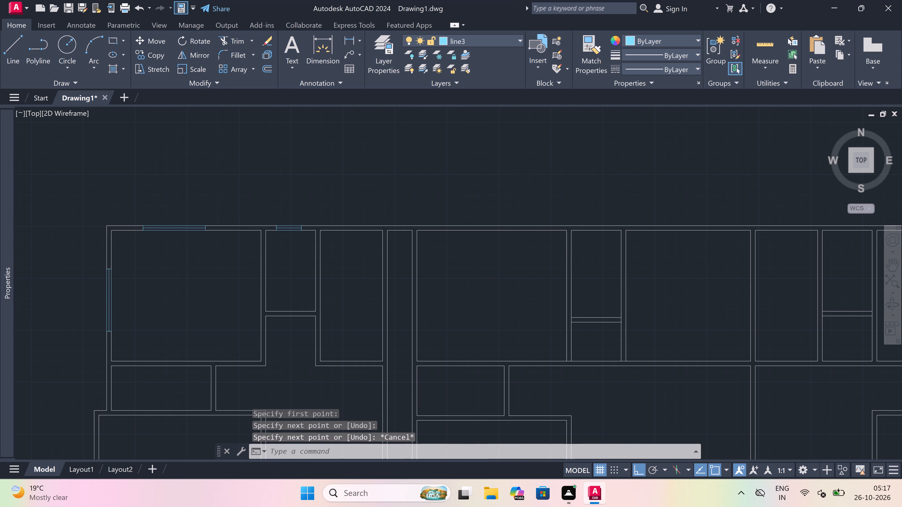
{"action": "key", "text": "space"}
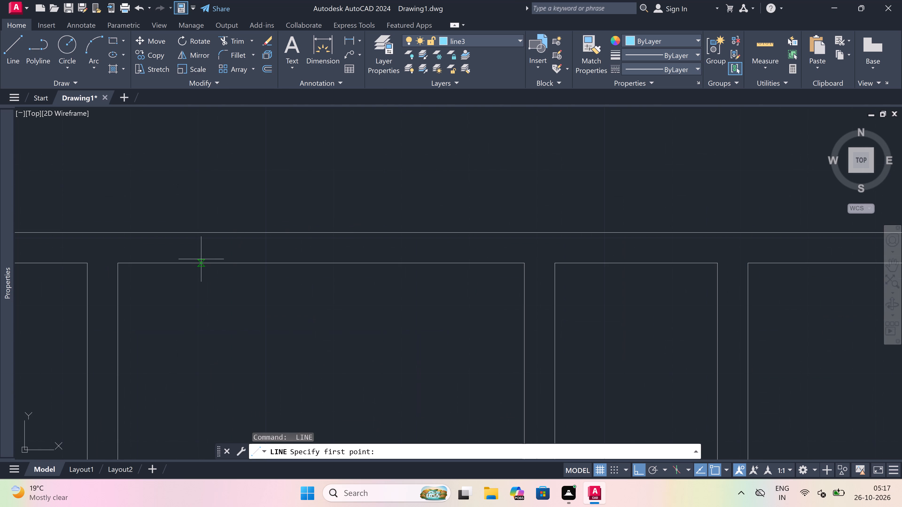
{"action": "left_click", "coordinate": [200, 261]}
{"action": "left_click", "coordinate": [199, 233]}
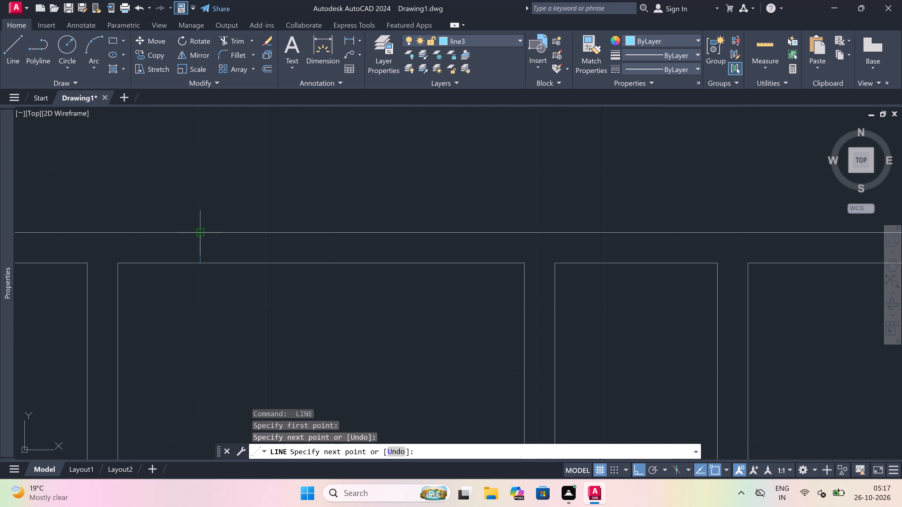
{"action": "left_click_drag", "start_coordinate": [195, 250], "coordinate": [199, 248]}
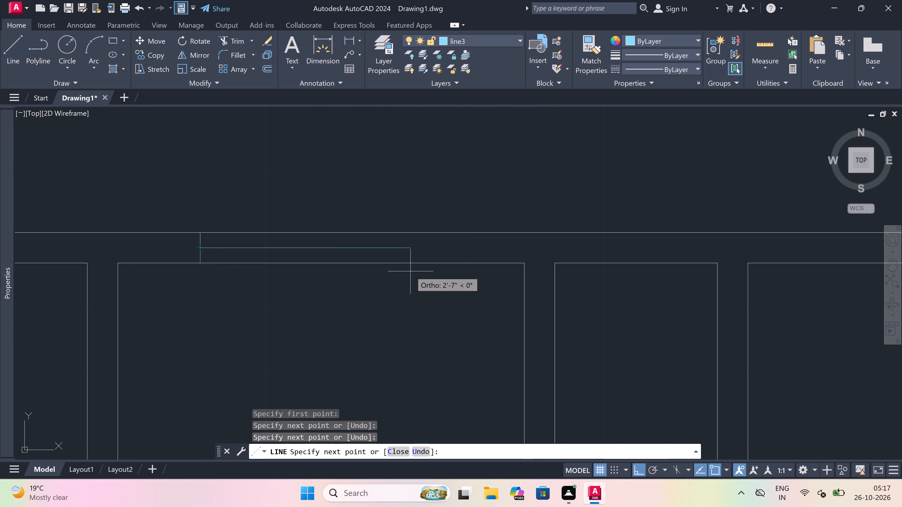
{"action": "key", "text": "3"}
{"action": "type", "text": "'"}
{"action": "key", "text": "space"}
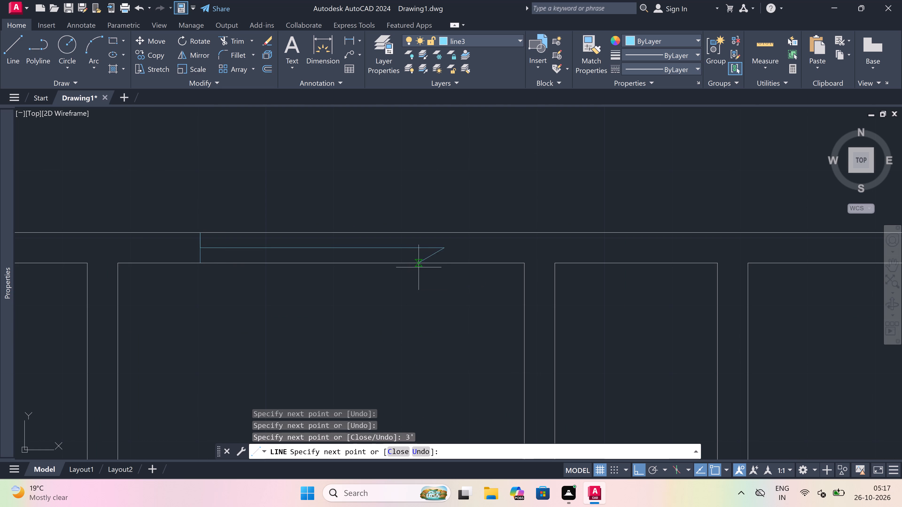
{"action": "left_click", "coordinate": [447, 232]}
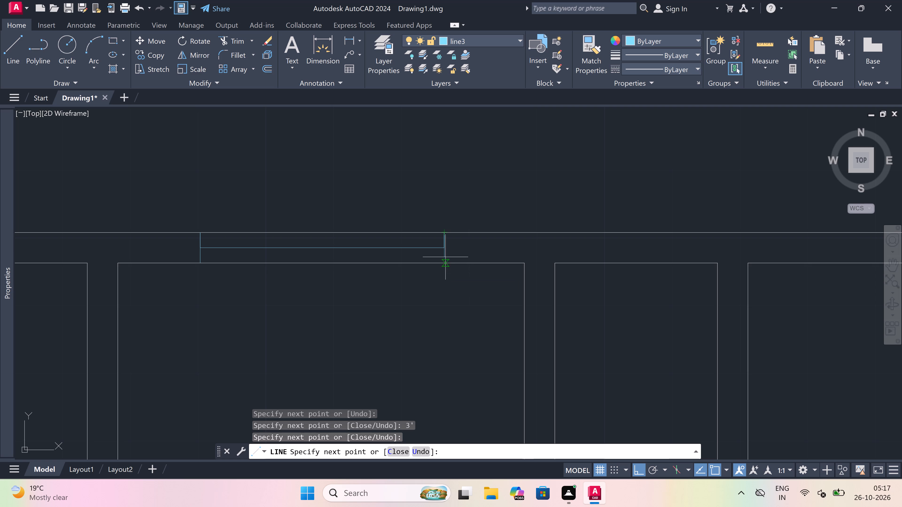
{"action": "left_click", "coordinate": [444, 259]}
{"action": "key", "text": "Escape"}
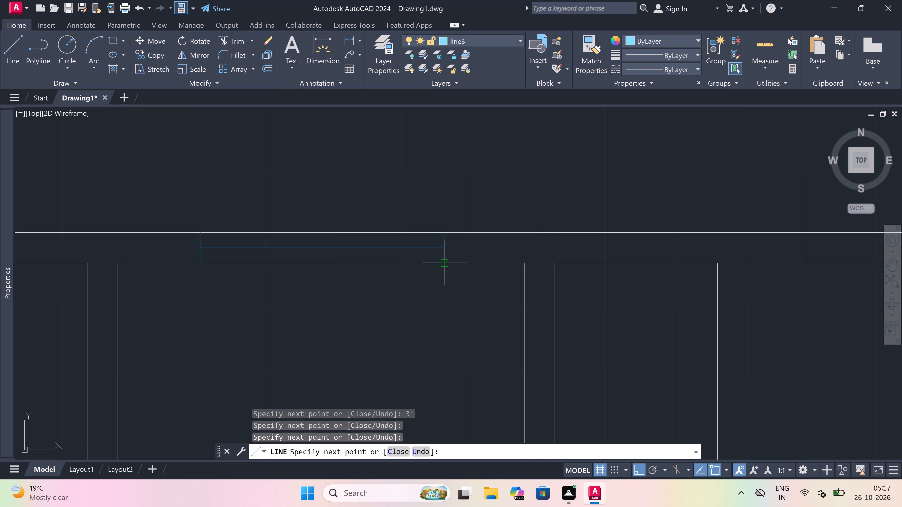
Trim both wall lines between the end lines of the 3' opening in the top outer wall.
{"action": "key", "text": "t"}
{"action": "type", "text": "r"}
{"action": "key", "text": "space"}
{"action": "left_click", "coordinate": [363, 257]}
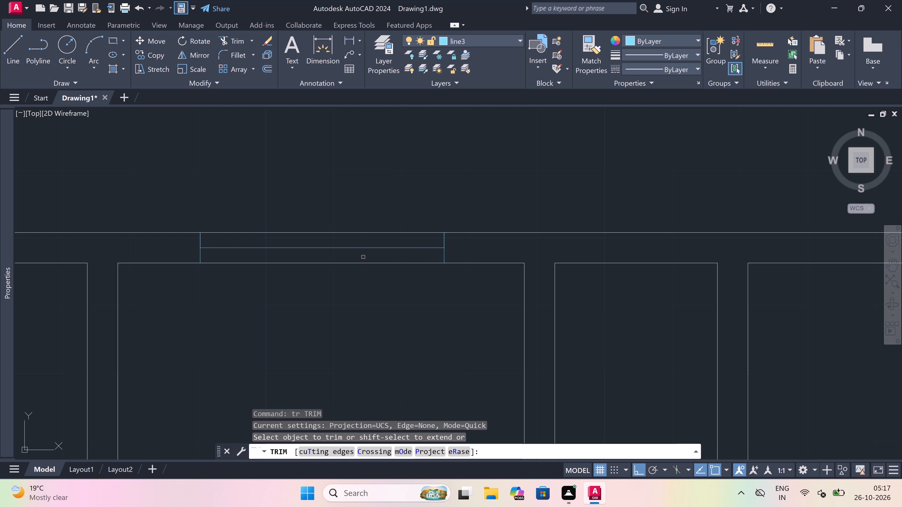
{"action": "left_click", "coordinate": [352, 277]}
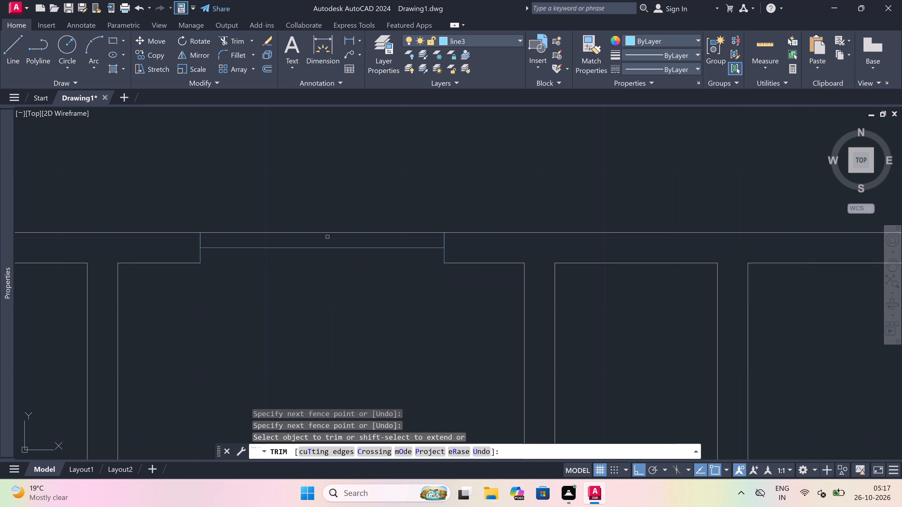
{"action": "left_click", "coordinate": [327, 234]}
{"action": "key", "text": "Escape"}
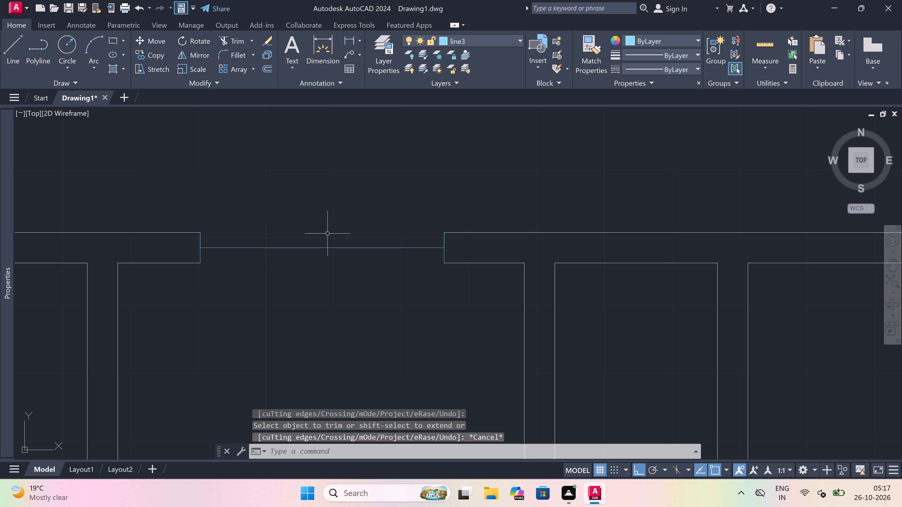
Draw line3 lines along the outer and inner wall faces across the top wall's 3' opening.
{"action": "type", "text": "l"}
{"action": "key", "text": "space"}
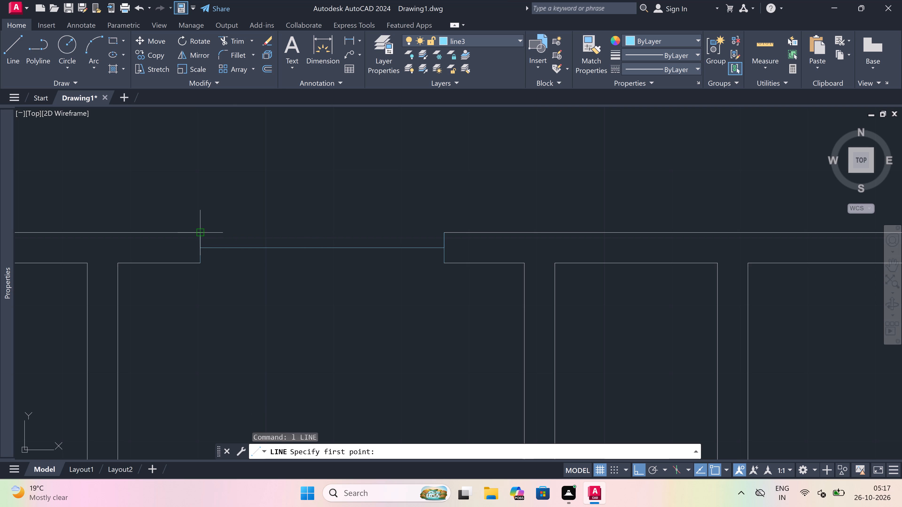
{"action": "left_click_drag", "start_coordinate": [201, 231], "coordinate": [218, 231]}
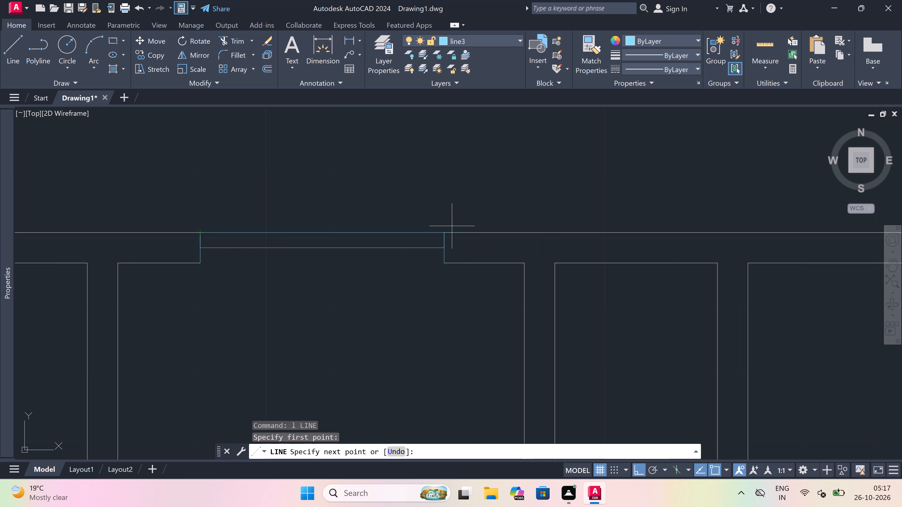
{"action": "left_click", "coordinate": [443, 234]}
{"action": "key", "text": "Escape"}
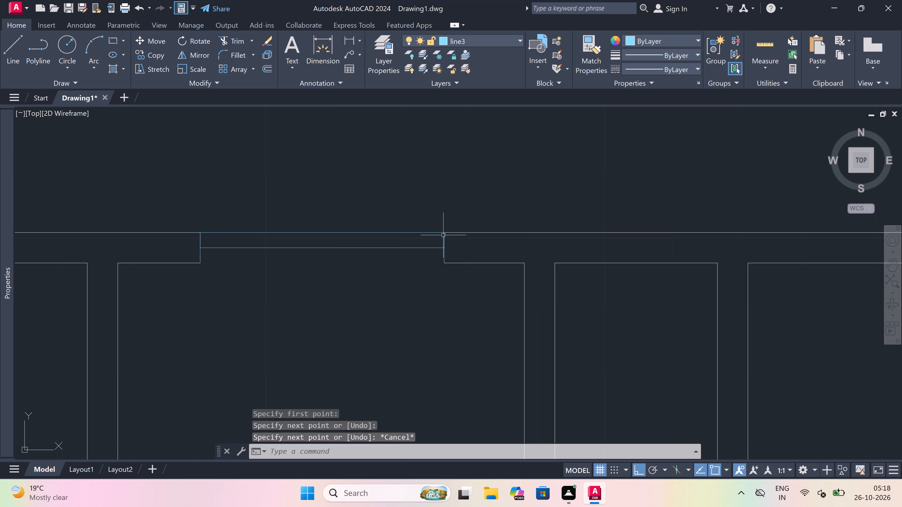
{"action": "key", "text": "space"}
{"action": "left_click", "coordinate": [443, 263]}
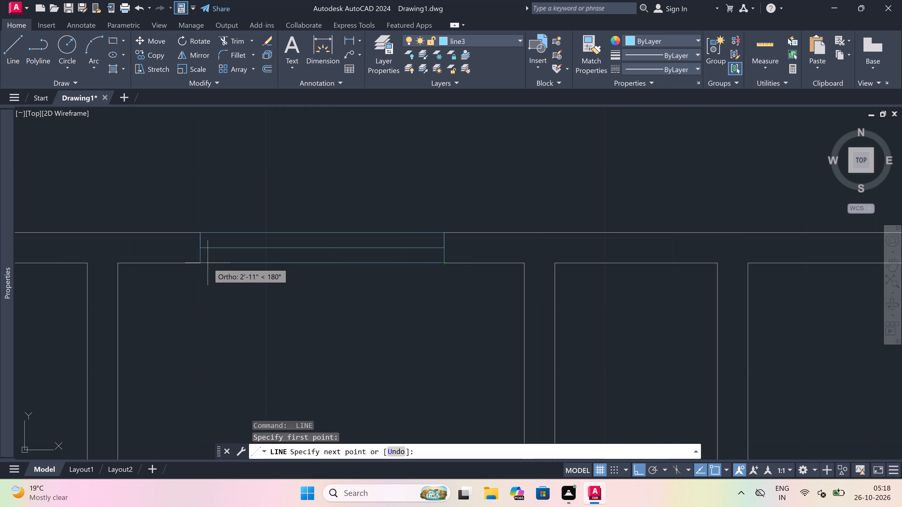
{"action": "left_click", "coordinate": [200, 262]}
{"action": "key", "text": "Escape"}
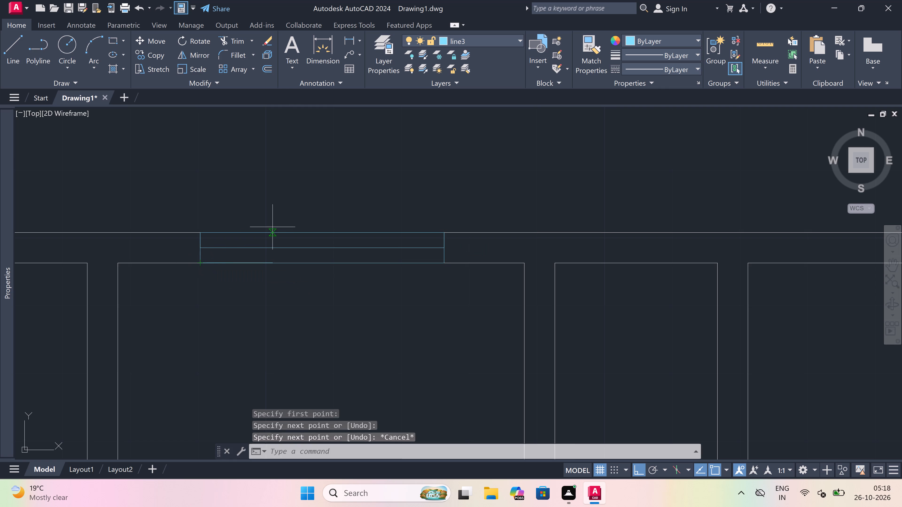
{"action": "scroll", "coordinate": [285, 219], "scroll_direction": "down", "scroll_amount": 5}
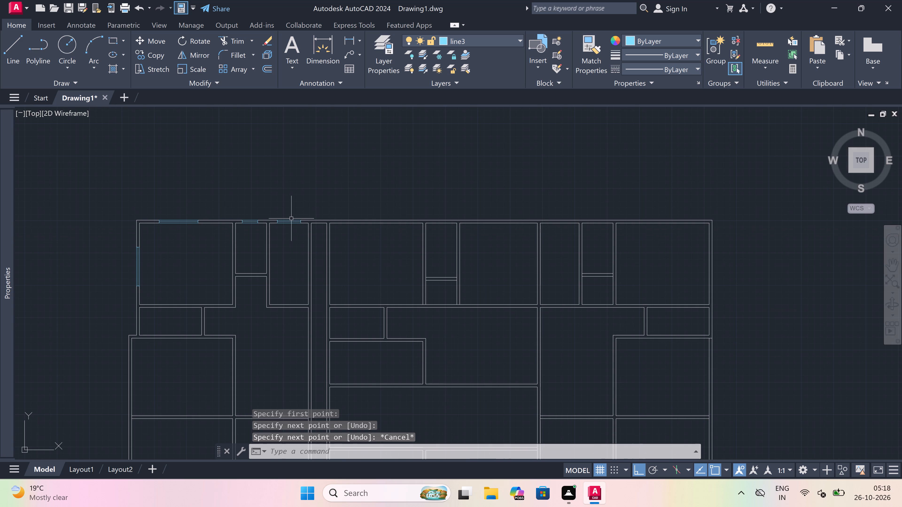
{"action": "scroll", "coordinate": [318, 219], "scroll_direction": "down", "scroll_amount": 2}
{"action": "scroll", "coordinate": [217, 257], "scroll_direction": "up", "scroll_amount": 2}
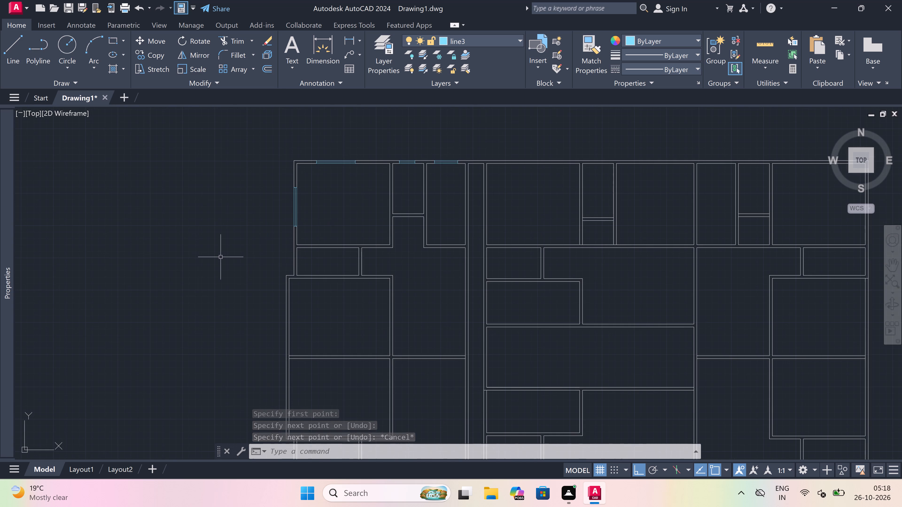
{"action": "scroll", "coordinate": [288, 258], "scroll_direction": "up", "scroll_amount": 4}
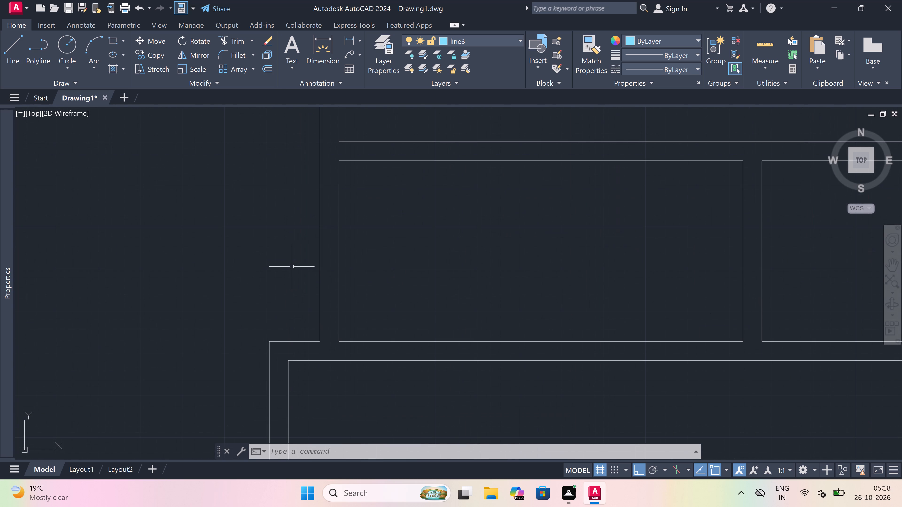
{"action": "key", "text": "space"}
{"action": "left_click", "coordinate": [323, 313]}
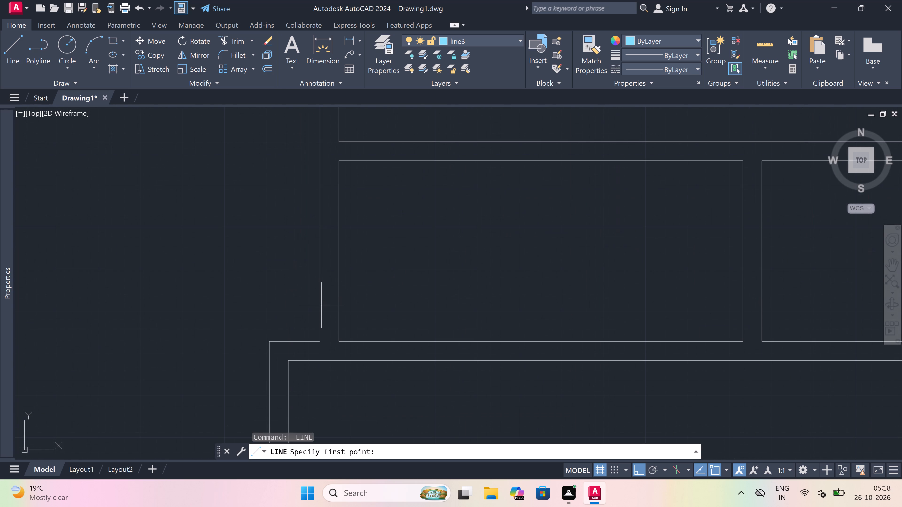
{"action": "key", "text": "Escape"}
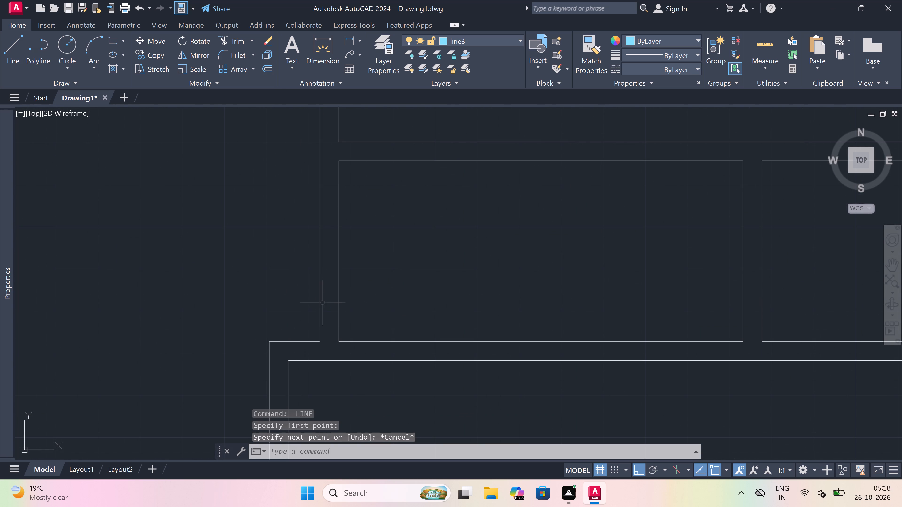
Draw a 2' line midway inside the narrow left-hand room's left outer wall, with a line across the wall at each end.
{"action": "key", "text": "space"}
{"action": "left_click_drag", "start_coordinate": [319, 298], "coordinate": [321, 298]}
{"action": "left_click_drag", "start_coordinate": [339, 300], "coordinate": [338, 300]}
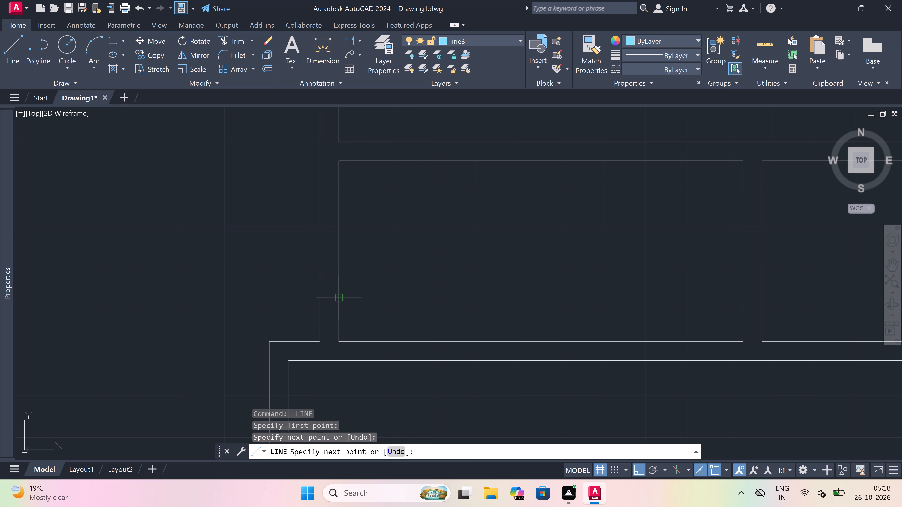
{"action": "left_click_drag", "start_coordinate": [338, 300], "coordinate": [336, 300]}
{"action": "left_click_drag", "start_coordinate": [325, 301], "coordinate": [329, 274]}
{"action": "key", "text": "2"}
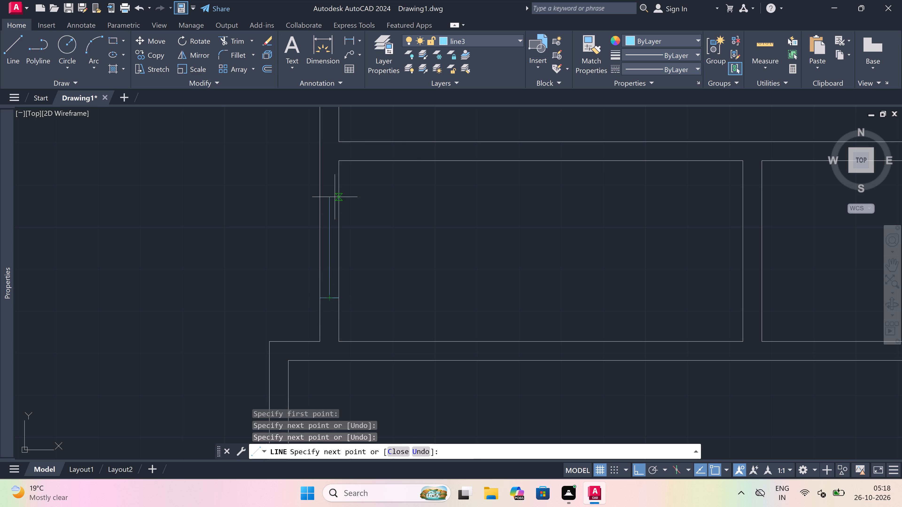
{"action": "type", "text": "'"}
{"action": "key", "text": "space"}
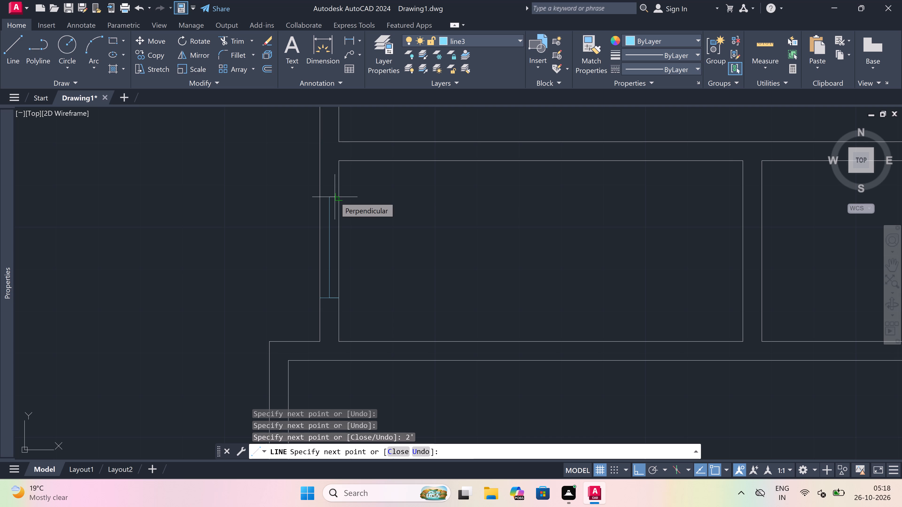
{"action": "scroll", "coordinate": [335, 197], "scroll_direction": "down", "scroll_amount": 2}
{"action": "scroll", "coordinate": [335, 197], "scroll_direction": "up", "scroll_amount": 1}
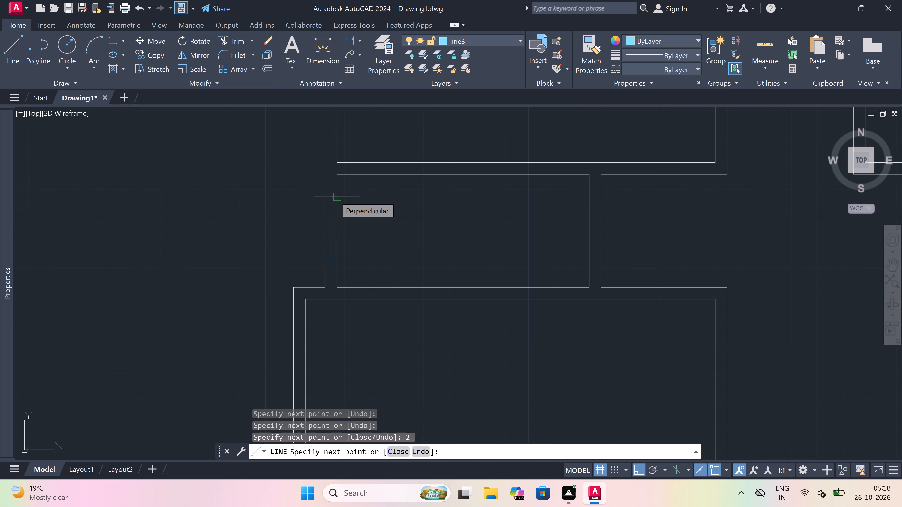
{"action": "scroll", "coordinate": [335, 197], "scroll_direction": "up", "scroll_amount": 1}
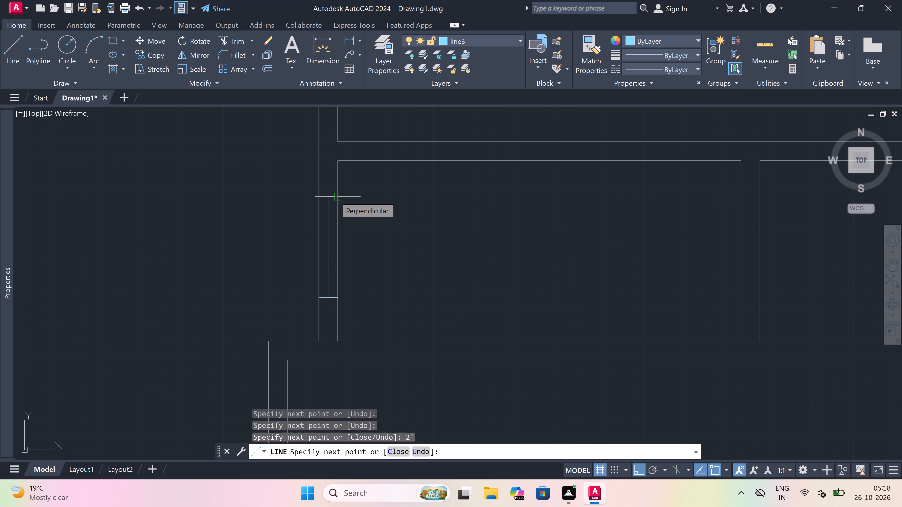
{"action": "scroll", "coordinate": [335, 197], "scroll_direction": "down", "scroll_amount": 1}
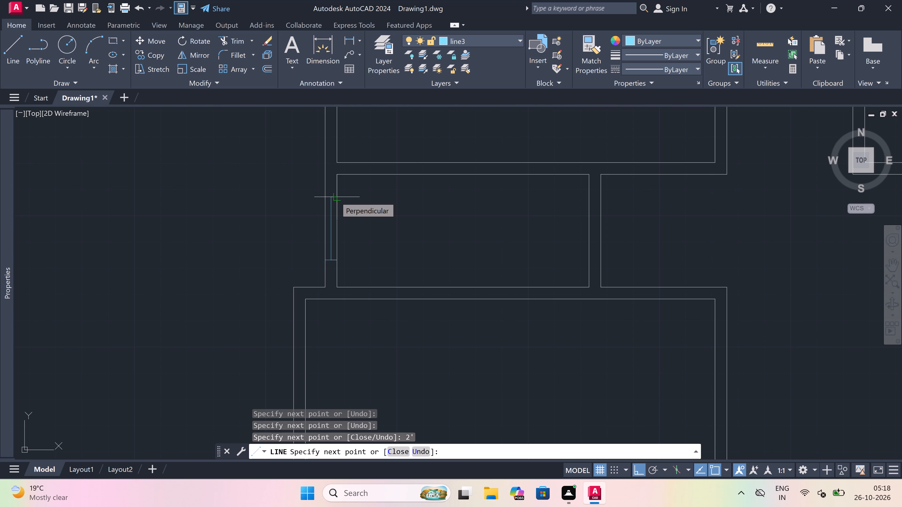
{"action": "scroll", "coordinate": [335, 197], "scroll_direction": "down", "scroll_amount": 1}
{"action": "scroll", "coordinate": [335, 197], "scroll_direction": "up", "scroll_amount": 1}
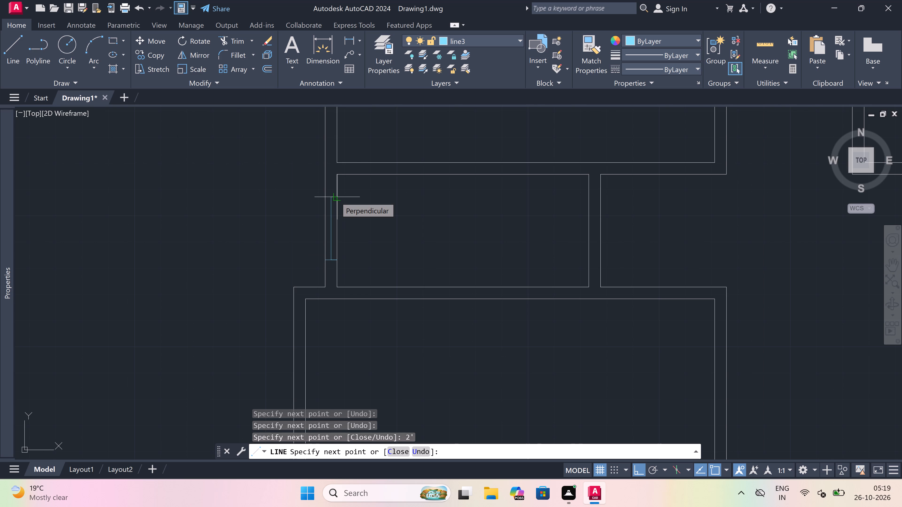
{"action": "scroll", "coordinate": [335, 197], "scroll_direction": "down", "scroll_amount": 1}
{"action": "scroll", "coordinate": [335, 197], "scroll_direction": "up", "scroll_amount": 1}
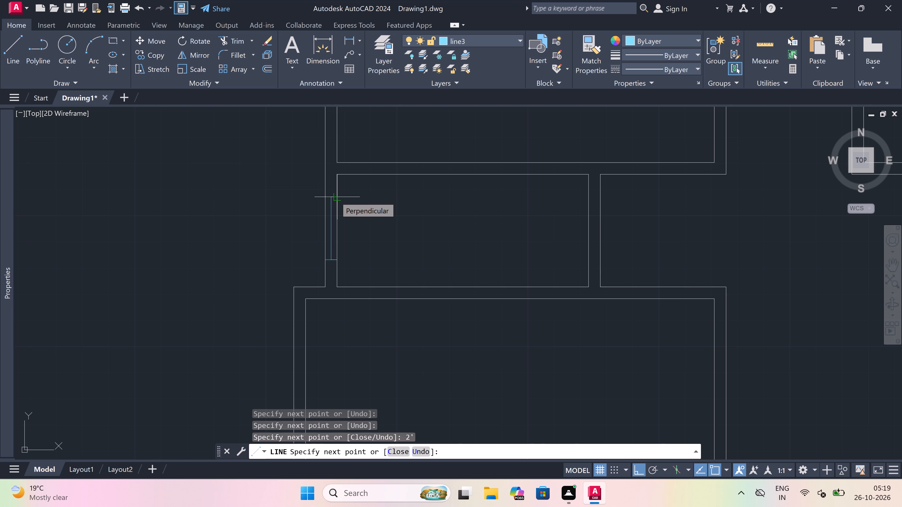
{"action": "scroll", "coordinate": [335, 197], "scroll_direction": "down", "scroll_amount": 1}
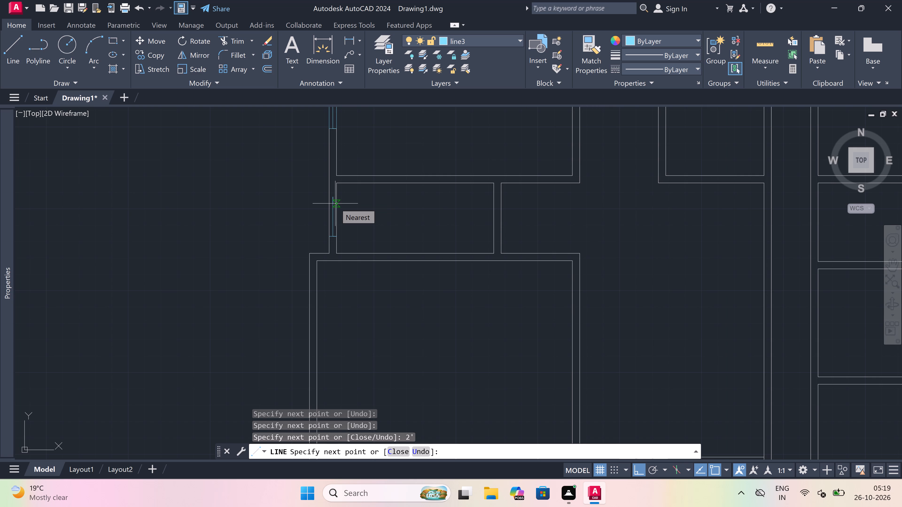
{"action": "scroll", "coordinate": [323, 189], "scroll_direction": "up", "scroll_amount": 3}
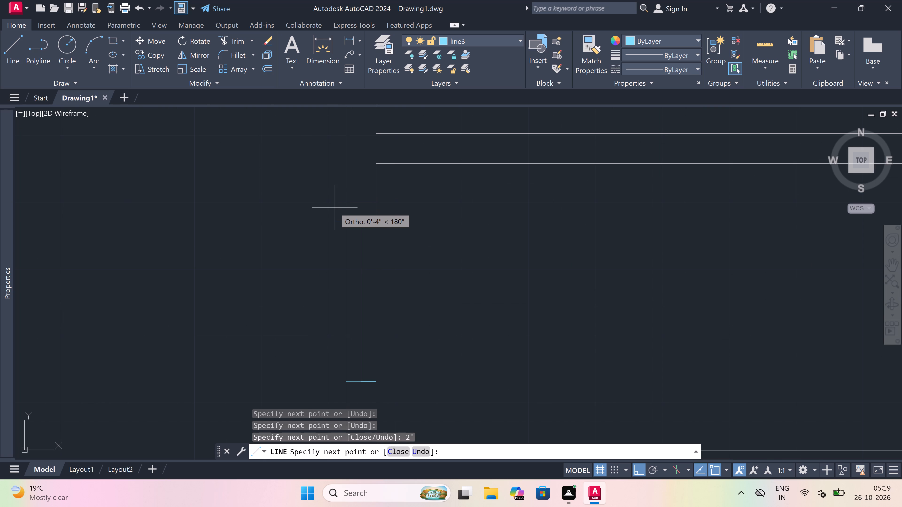
{"action": "scroll", "coordinate": [335, 207], "scroll_direction": "down", "scroll_amount": 4}
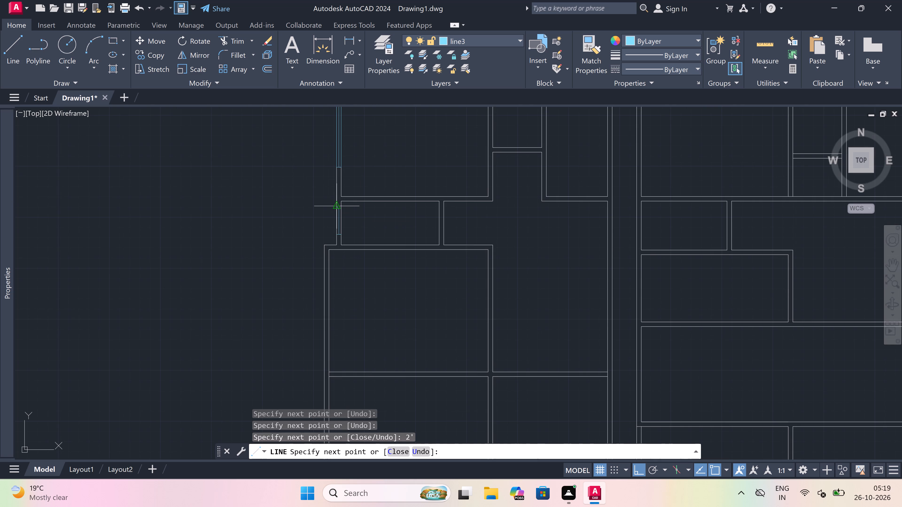
{"action": "scroll", "coordinate": [335, 207], "scroll_direction": "up", "scroll_amount": 2}
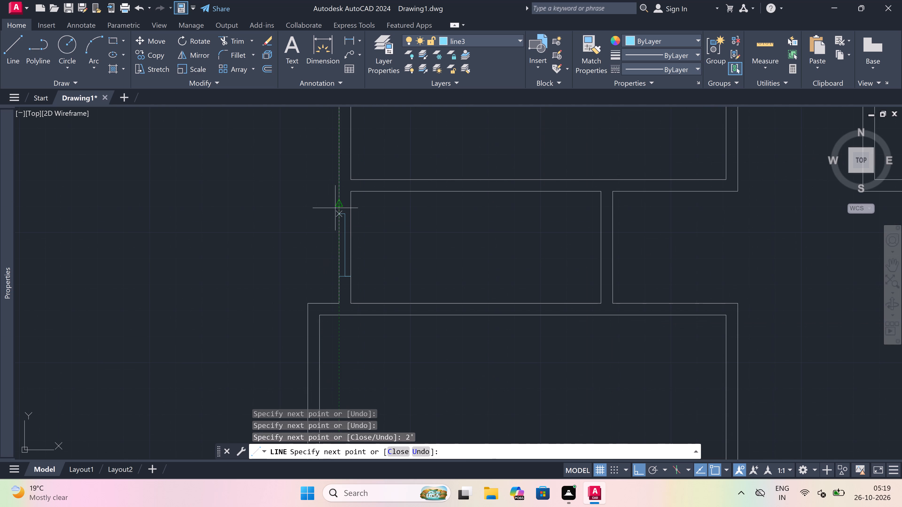
{"action": "scroll", "coordinate": [337, 217], "scroll_direction": "up", "scroll_amount": 3}
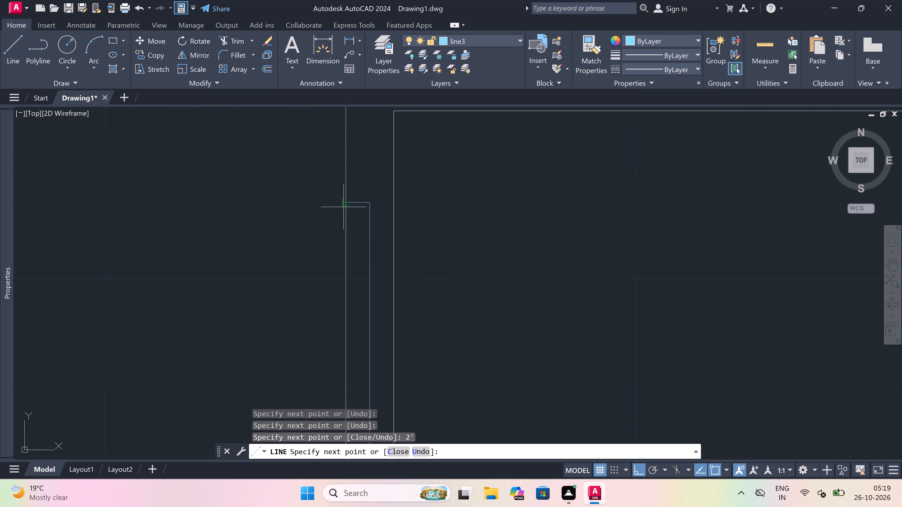
{"action": "left_click", "coordinate": [343, 207]}
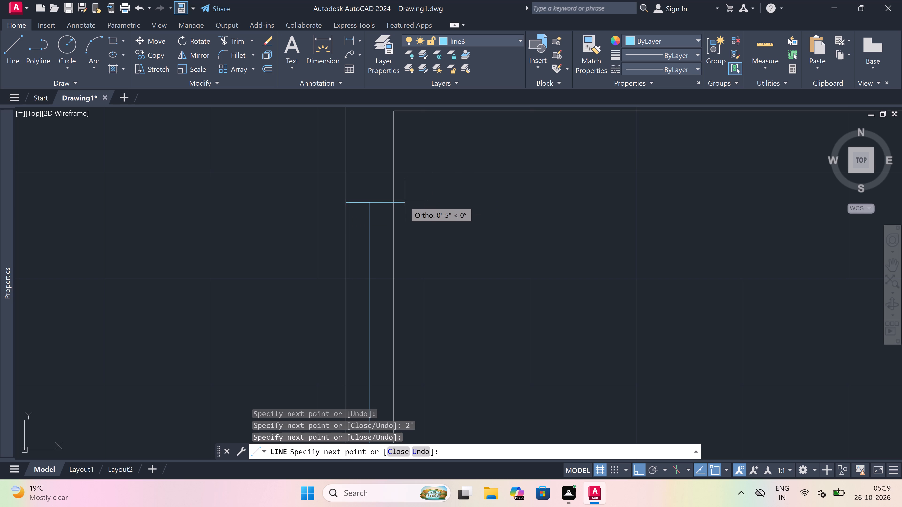
{"action": "left_click", "coordinate": [394, 203]}
{"action": "key", "text": "Escape"}
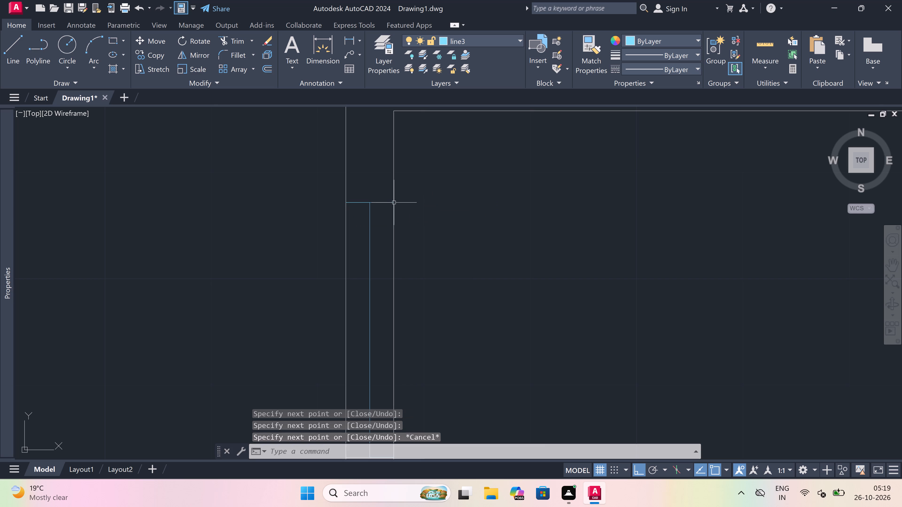
Trim both wall lines between the end lines of the narrow room's 2' opening in the left outer wall.
{"action": "scroll", "coordinate": [394, 203], "scroll_direction": "down", "scroll_amount": 3}
{"action": "scroll", "coordinate": [393, 209], "scroll_direction": "up", "scroll_amount": 1}
{"action": "type", "text": "tr"}
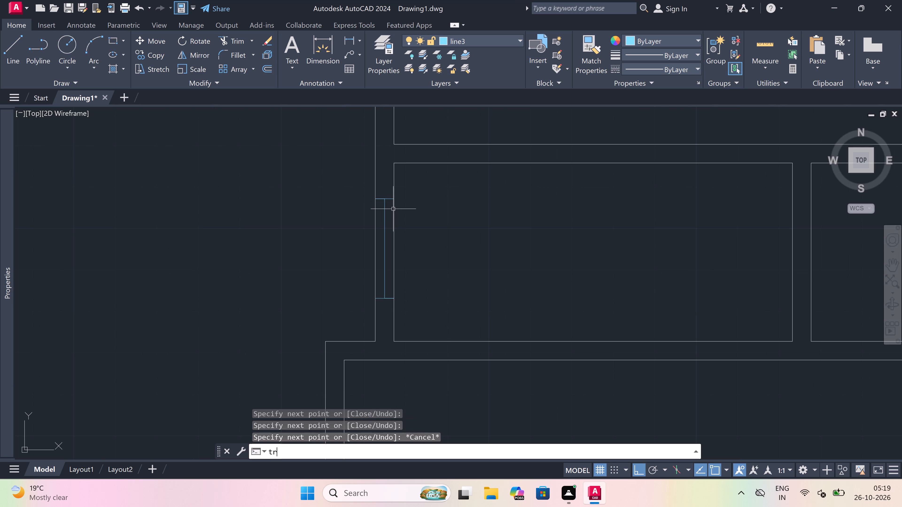
{"action": "key", "text": "space"}
{"action": "scroll", "coordinate": [397, 246], "scroll_direction": "up", "scroll_amount": 2}
{"action": "left_click", "coordinate": [386, 246]}
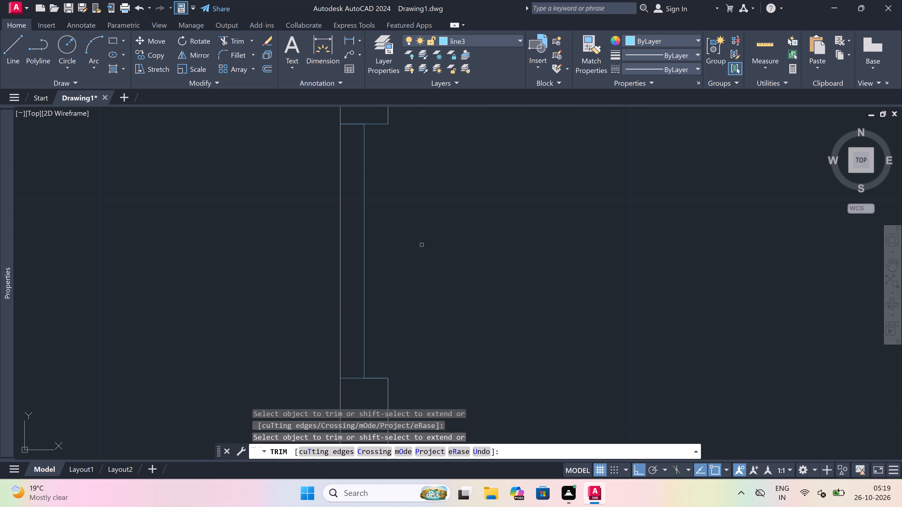
{"action": "left_click", "coordinate": [342, 251]}
{"action": "left_click", "coordinate": [287, 257]}
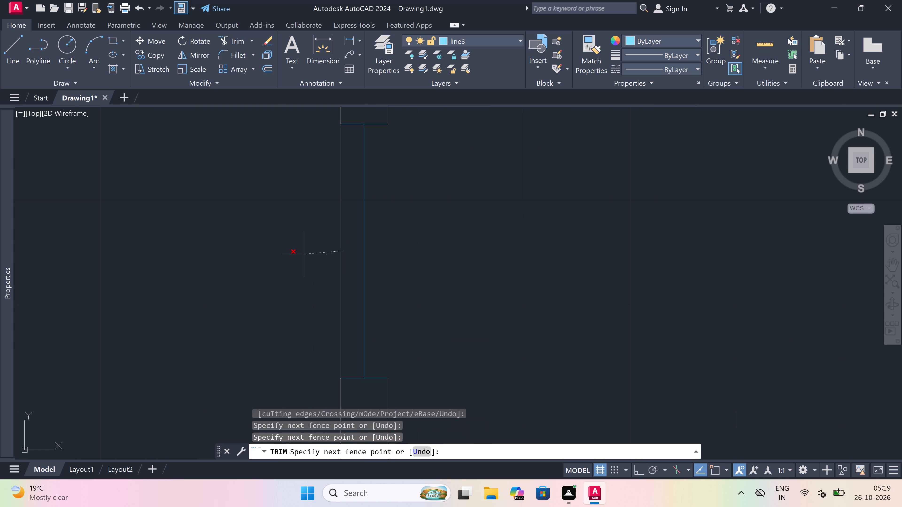
{"action": "key", "text": "Escape"}
Draw line3 lines along the inner and outer wall faces across the narrow room's 2' opening.
{"action": "type", "text": "l"}
{"action": "key", "text": "space"}
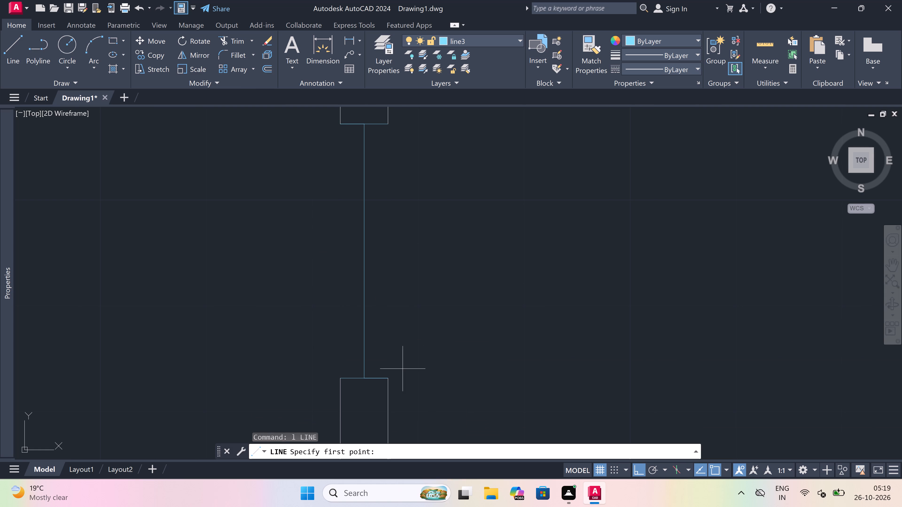
{"action": "left_click_drag", "start_coordinate": [392, 377], "coordinate": [392, 368]}
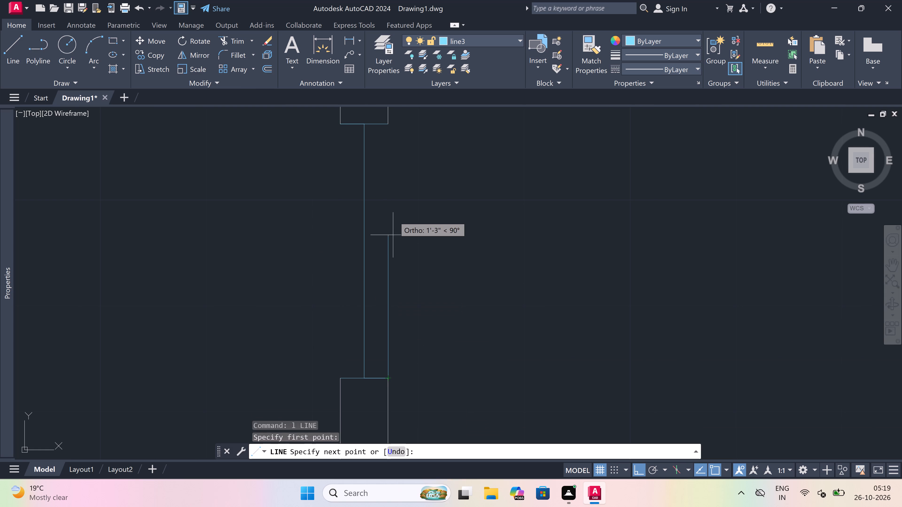
{"action": "left_click", "coordinate": [393, 125]}
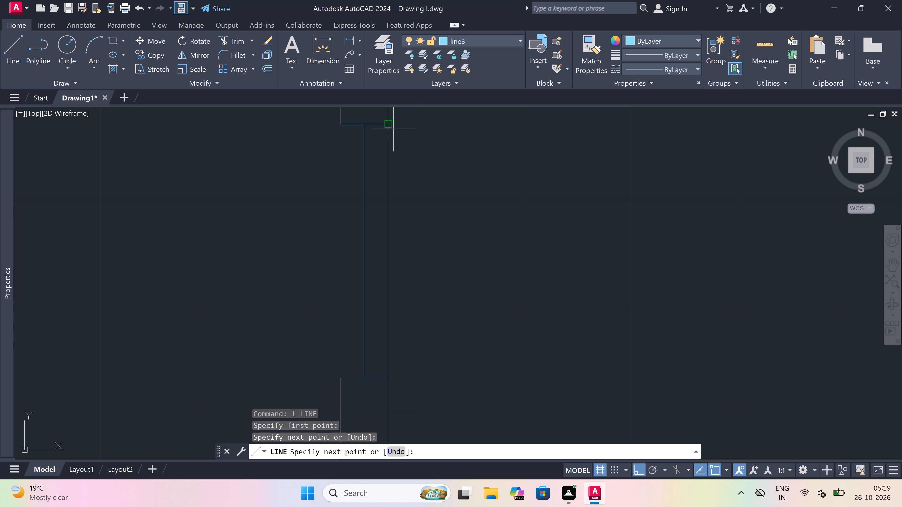
{"action": "key", "text": "Escape"}
{"action": "key", "text": "space"}
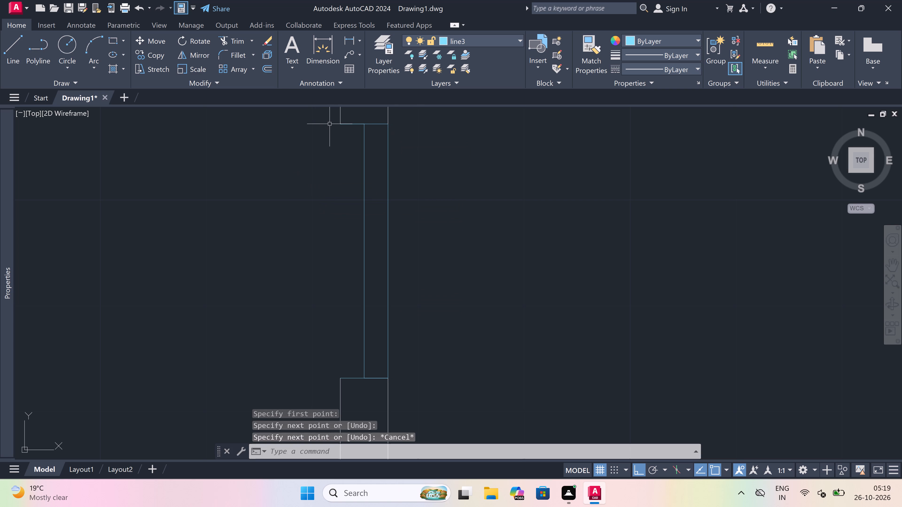
{"action": "left_click", "coordinate": [335, 125]}
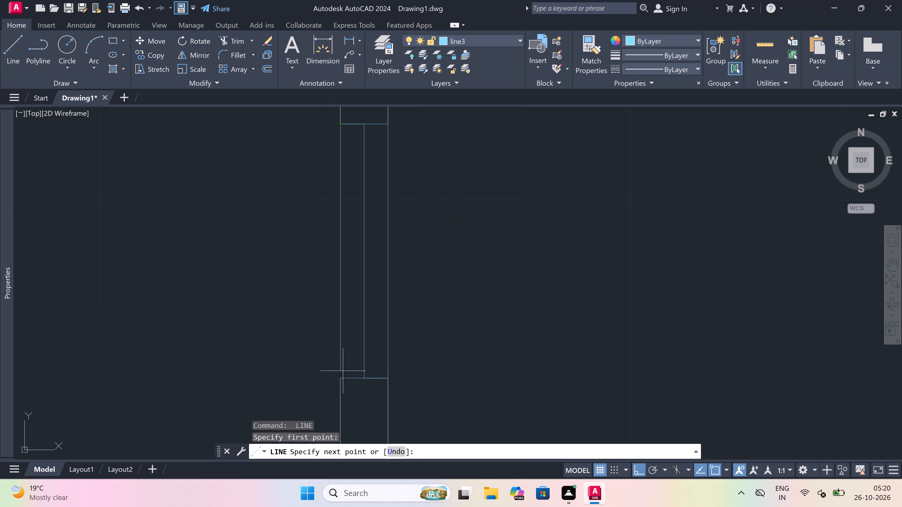
{"action": "left_click", "coordinate": [345, 377]}
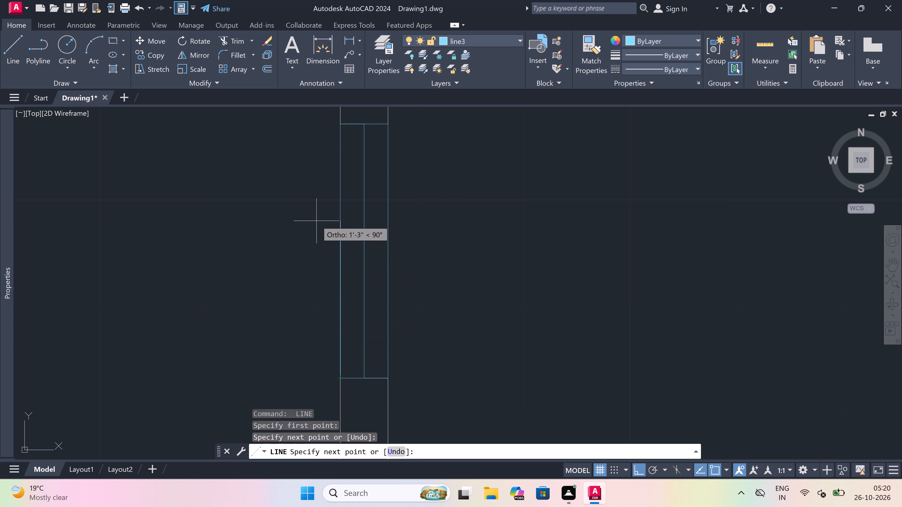
{"action": "key", "text": "Escape"}
Draw a 5' line midway inside the left outer wall of the large room below the narrow room, with a line across the wall at each end.
{"action": "scroll", "coordinate": [316, 220], "scroll_direction": "down", "scroll_amount": 8}
{"action": "scroll", "coordinate": [325, 242], "scroll_direction": "up", "scroll_amount": 3}
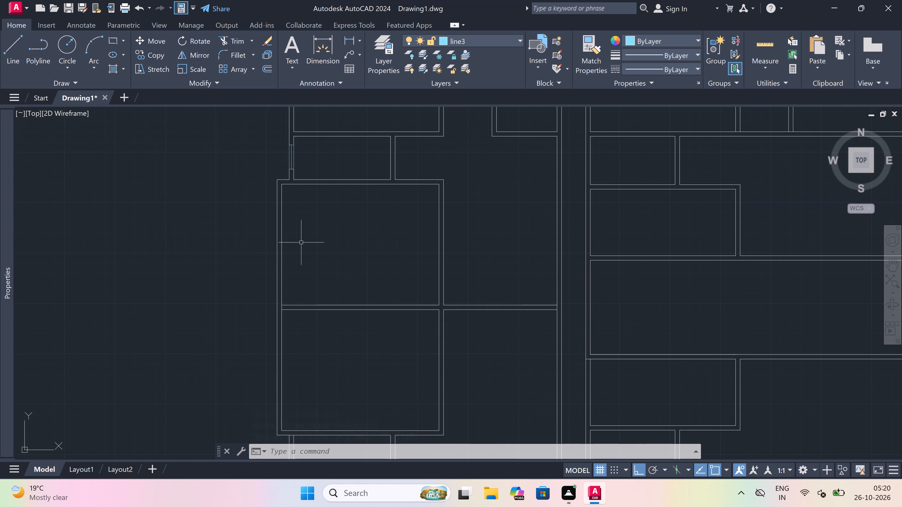
{"action": "scroll", "coordinate": [279, 270], "scroll_direction": "up", "scroll_amount": 2}
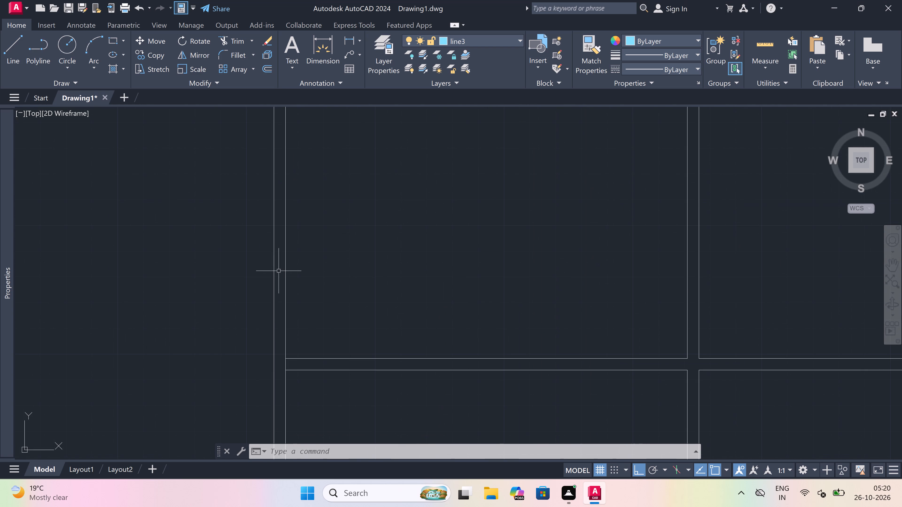
{"action": "key", "text": "space"}
{"action": "left_click", "coordinate": [278, 274]}
{"action": "left_click", "coordinate": [286, 274]}
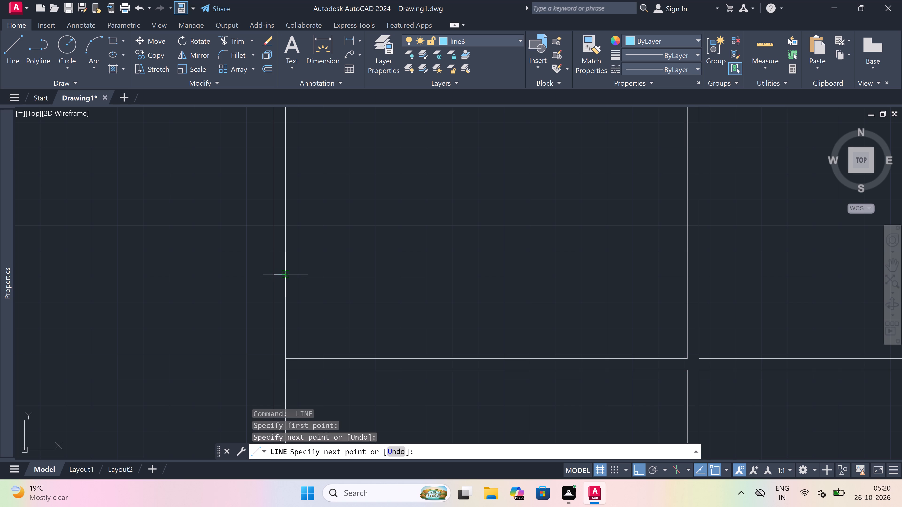
{"action": "left_click", "coordinate": [278, 276]}
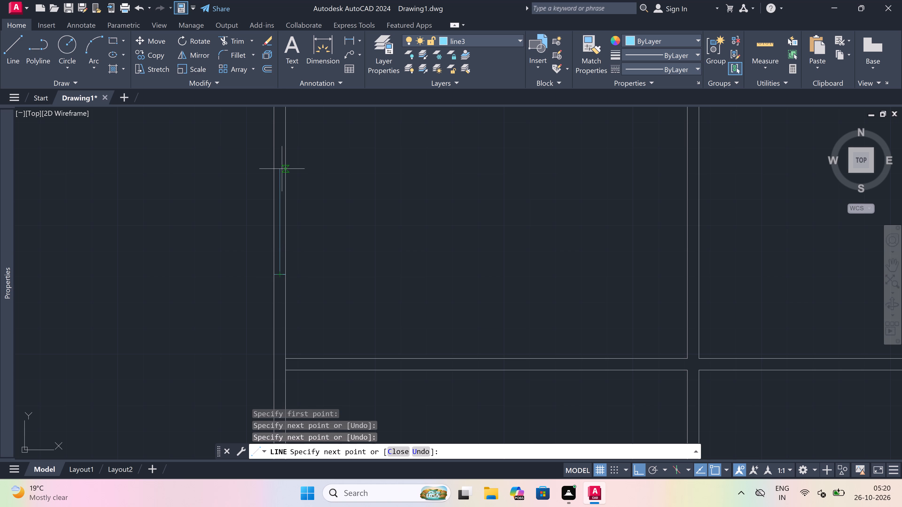
{"action": "type", "text": "5'"}
{"action": "key", "text": "space"}
{"action": "scroll", "coordinate": [282, 163], "scroll_direction": "down", "scroll_amount": 1}
{"action": "scroll", "coordinate": [279, 129], "scroll_direction": "up", "scroll_amount": 2}
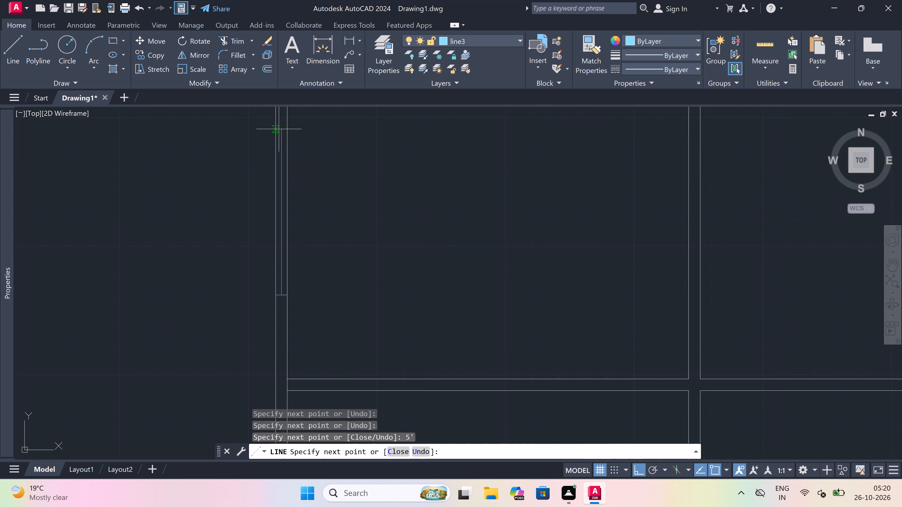
{"action": "left_click", "coordinate": [272, 145]}
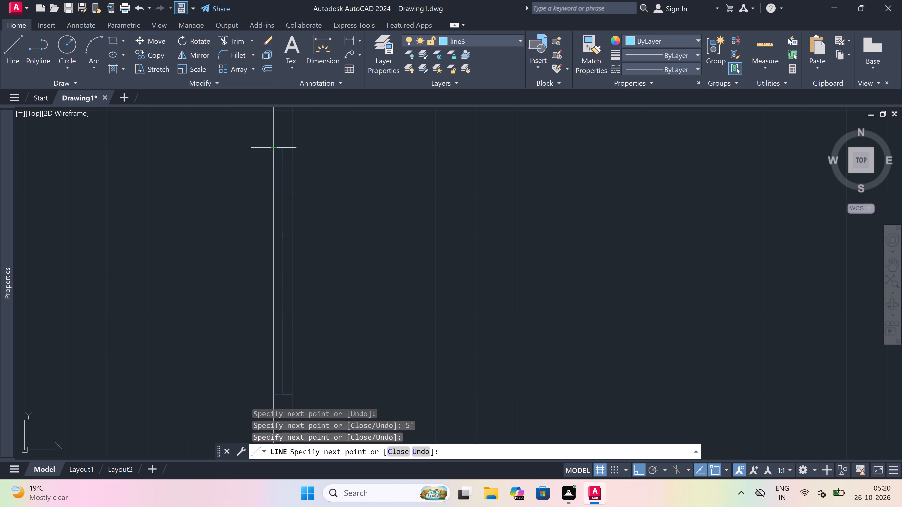
{"action": "scroll", "coordinate": [283, 151], "scroll_direction": "up", "scroll_amount": 2}
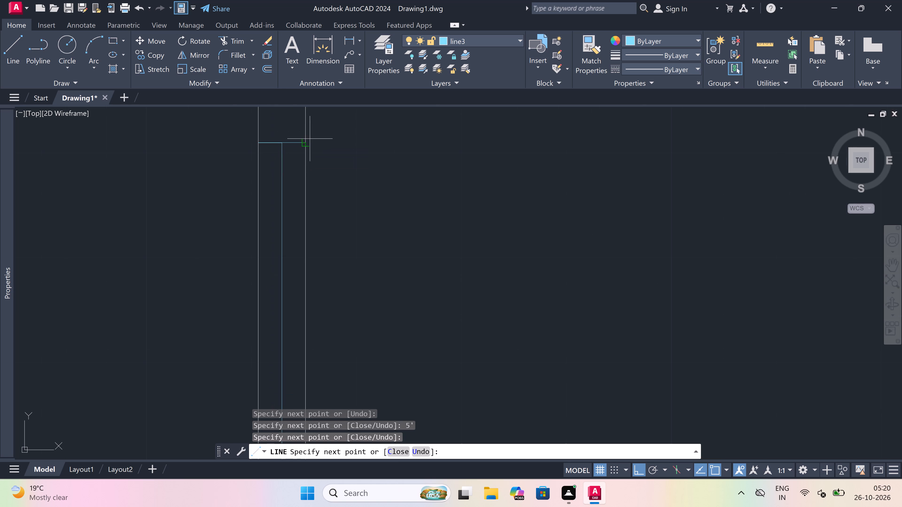
{"action": "left_click", "coordinate": [305, 143]}
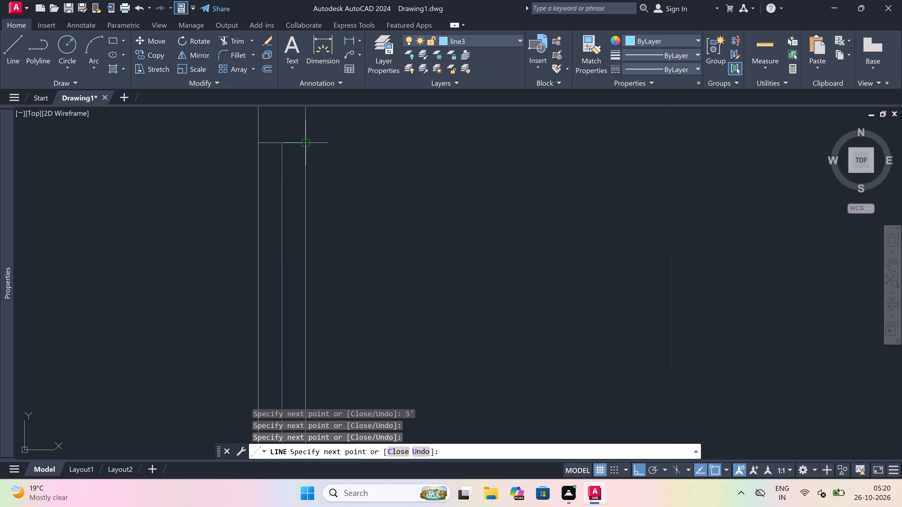
{"action": "key", "text": "Escape"}
Trim both wall lines between the end lines of the large room's 5' opening in the left outer wall.
{"action": "scroll", "coordinate": [305, 143], "scroll_direction": "down", "scroll_amount": 2}
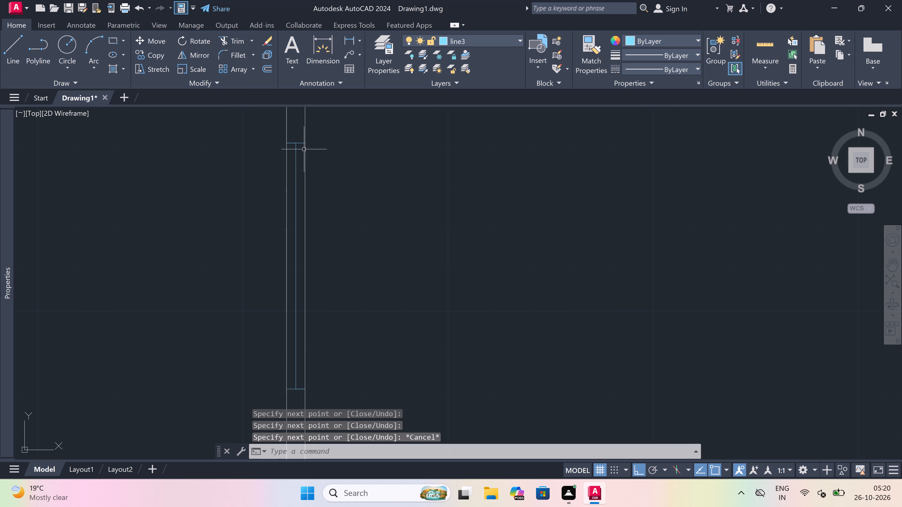
{"action": "key", "text": "t"}
{"action": "key", "text": "r"}
{"action": "key", "text": "space"}
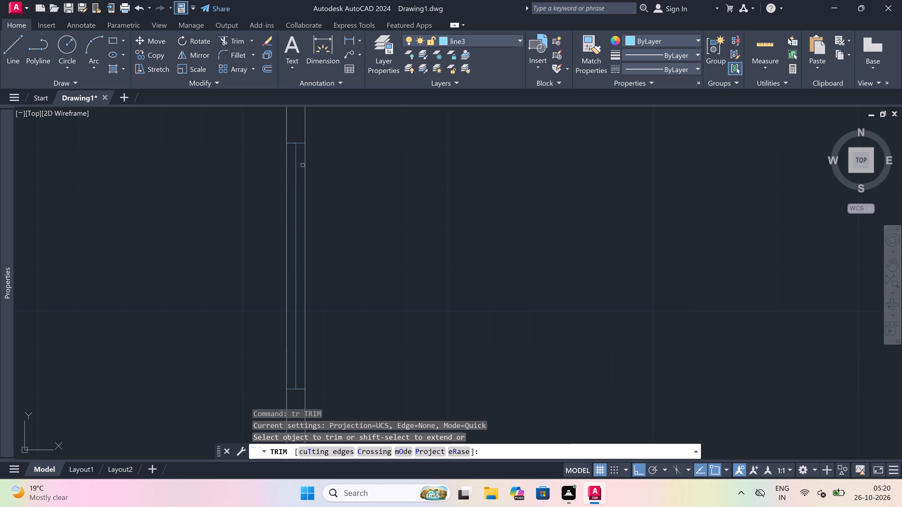
{"action": "left_click_drag", "start_coordinate": [304, 166], "coordinate": [307, 167]}
{"action": "left_click", "coordinate": [324, 171]}
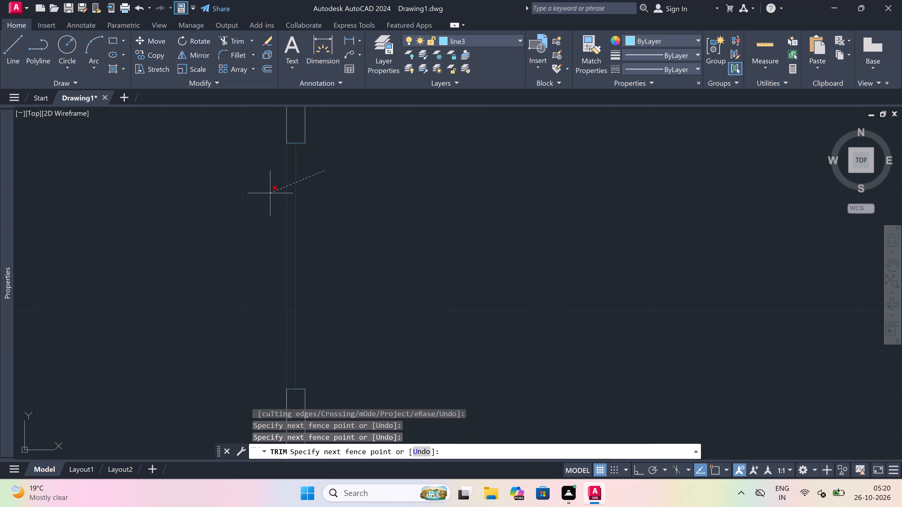
{"action": "left_click", "coordinate": [322, 179]}
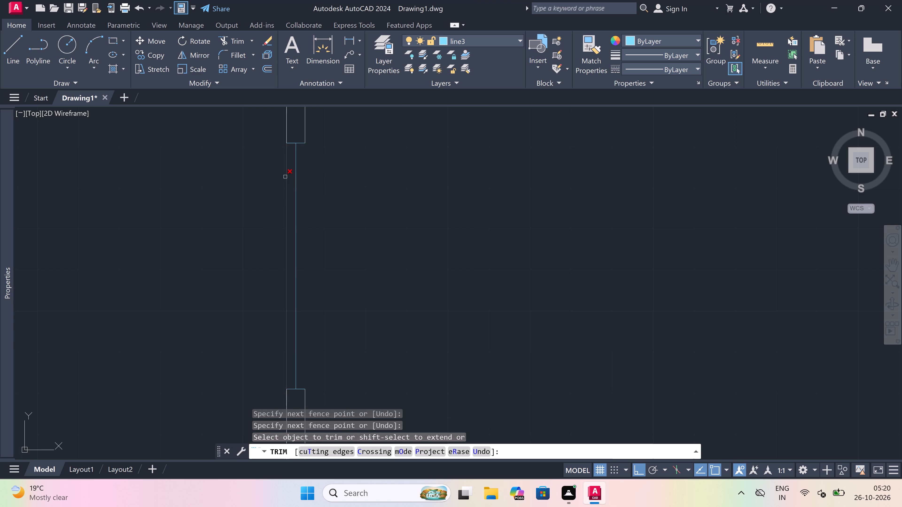
{"action": "left_click", "coordinate": [285, 177]}
{"action": "key", "text": "Escape"}
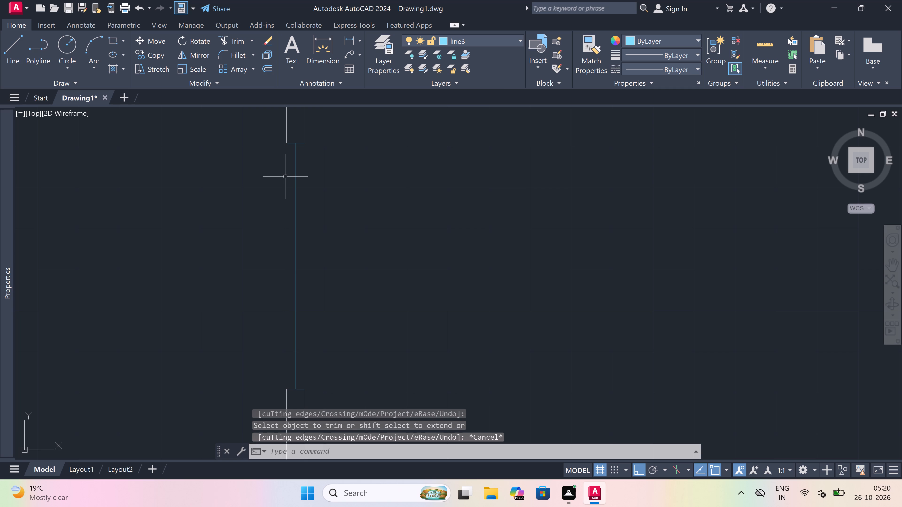
Draw line3 lines along the outer and inner wall faces across the large room's 5' opening.
{"action": "type", "text": "l"}
{"action": "key", "text": "space"}
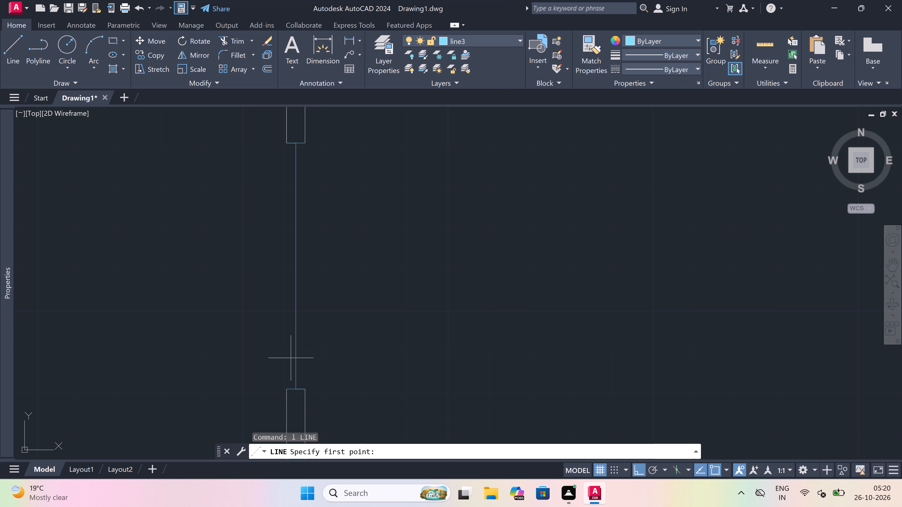
{"action": "left_click_drag", "start_coordinate": [286, 391], "coordinate": [287, 382]}
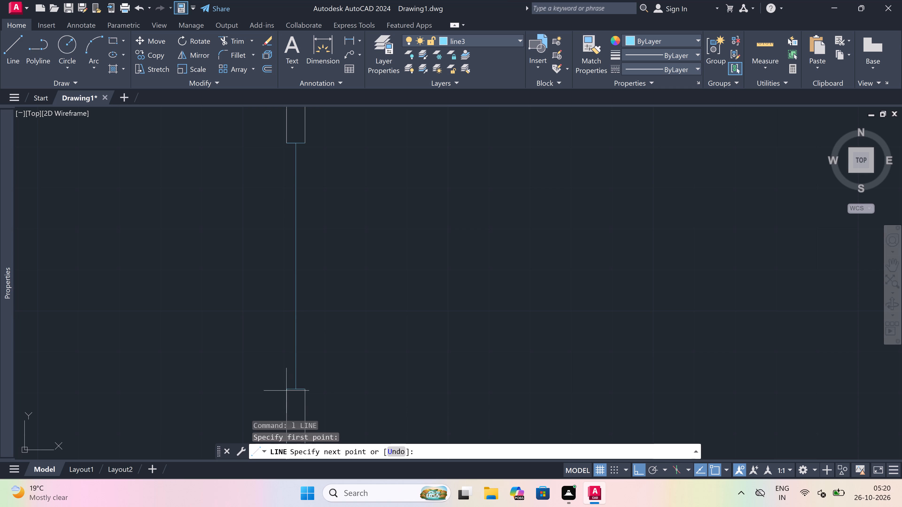
{"action": "left_click", "coordinate": [289, 143]}
{"action": "key", "text": "Escape"}
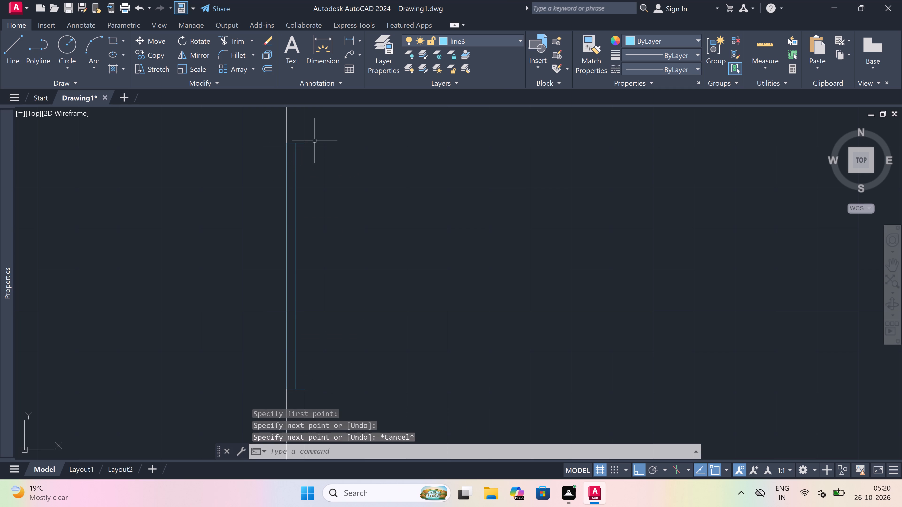
{"action": "key", "text": "space"}
{"action": "left_click_drag", "start_coordinate": [307, 142], "coordinate": [307, 147]}
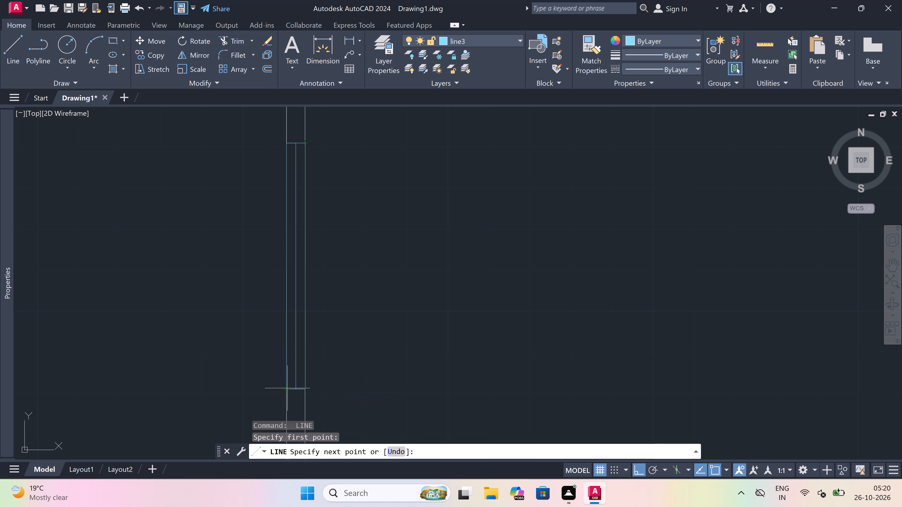
{"action": "left_click", "coordinate": [306, 389]}
{"action": "key", "text": "Escape"}
Draw a 5' line midway inside the left outer wall of the next large room below, with a line across the wall at each end.
{"action": "scroll", "coordinate": [264, 305], "scroll_direction": "down", "scroll_amount": 8}
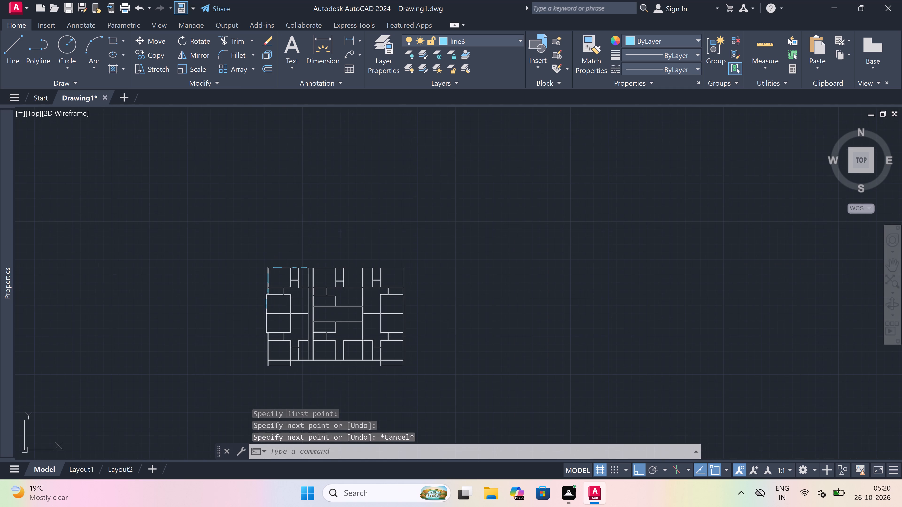
{"action": "scroll", "coordinate": [267, 327], "scroll_direction": "up", "scroll_amount": 2}
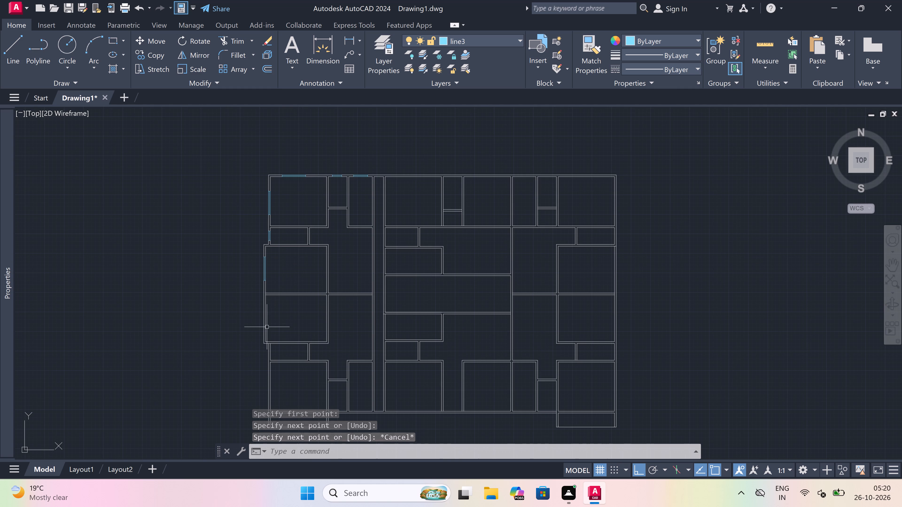
{"action": "scroll", "coordinate": [267, 327], "scroll_direction": "up", "scroll_amount": 2}
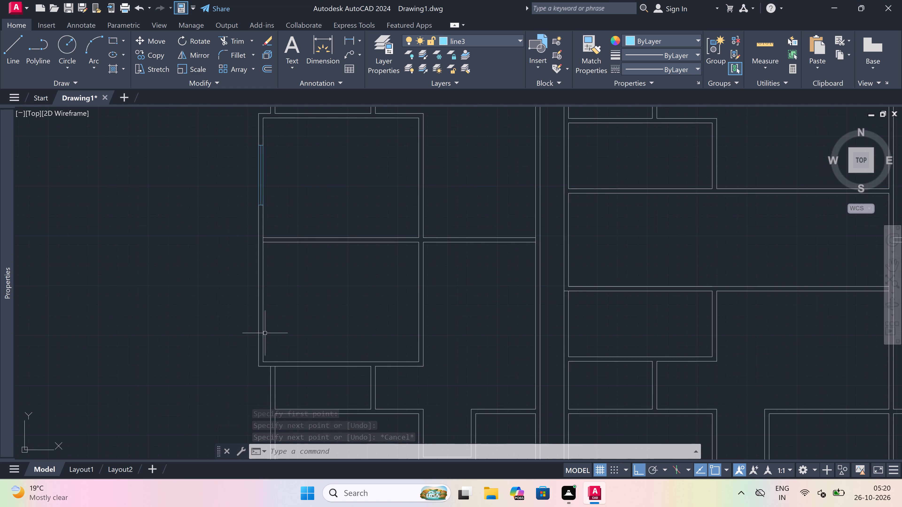
{"action": "scroll", "coordinate": [259, 328], "scroll_direction": "up", "scroll_amount": 1}
{"action": "key", "text": "space"}
{"action": "left_click", "coordinate": [258, 331]}
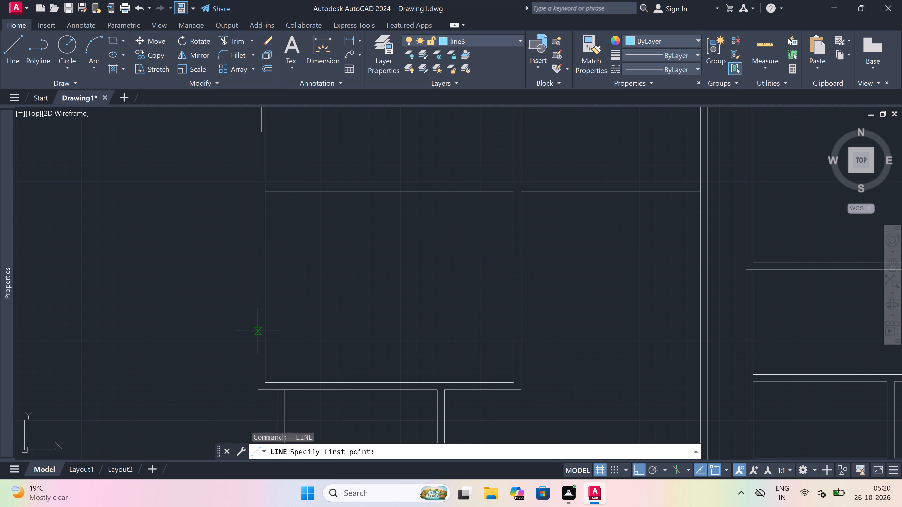
{"action": "scroll", "coordinate": [259, 330], "scroll_direction": "up", "scroll_amount": 3}
{"action": "left_click", "coordinate": [281, 330]}
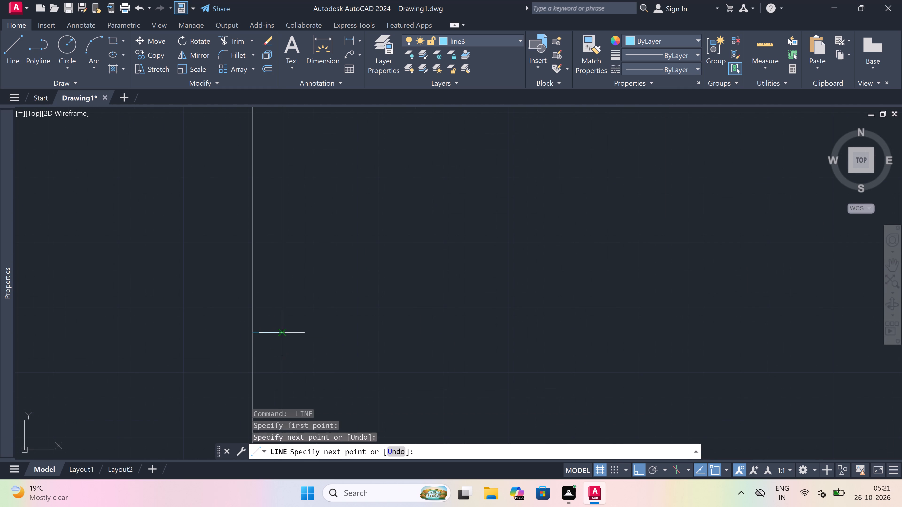
{"action": "left_click", "coordinate": [267, 332]}
{"action": "scroll", "coordinate": [268, 328], "scroll_direction": "down", "scroll_amount": 3}
{"action": "scroll", "coordinate": [275, 292], "scroll_direction": "up", "scroll_amount": 2}
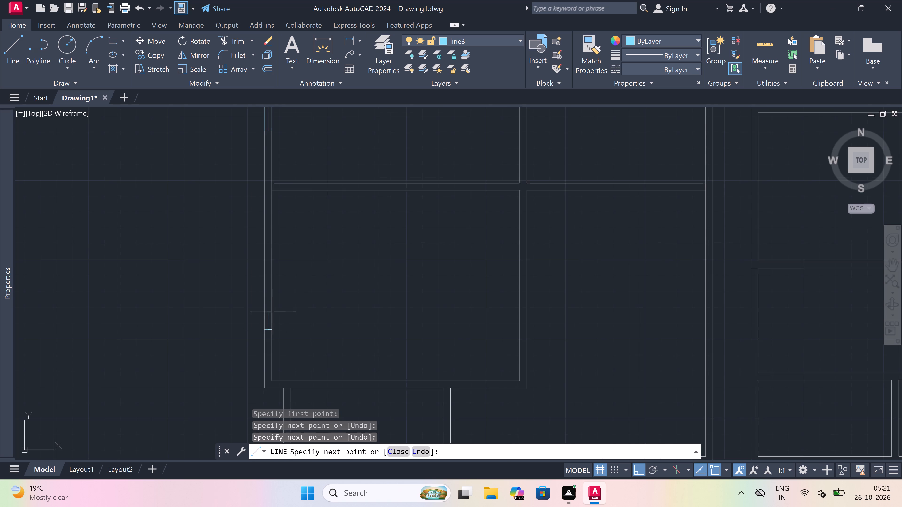
{"action": "scroll", "coordinate": [275, 292], "scroll_direction": "up", "scroll_amount": 3}
{"action": "type", "text": "5'"}
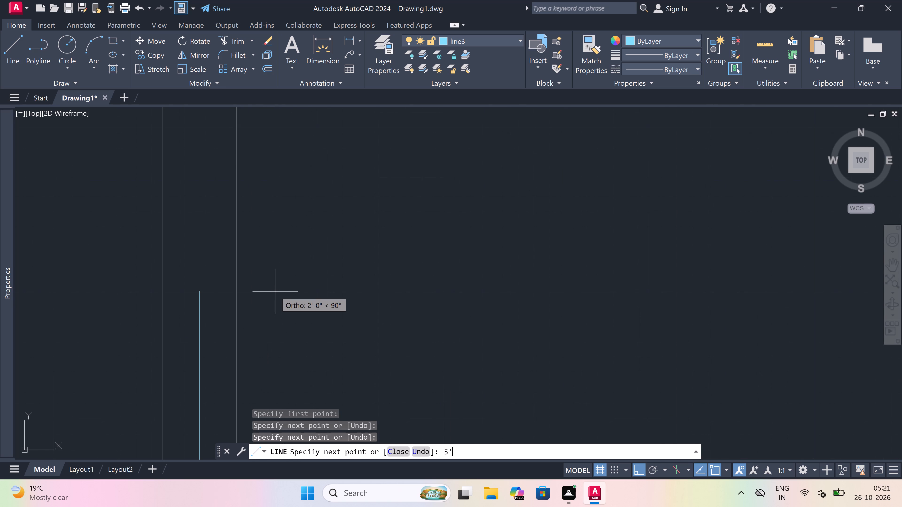
{"action": "key", "text": "space"}
{"action": "scroll", "coordinate": [275, 292], "scroll_direction": "down", "scroll_amount": 4}
{"action": "scroll", "coordinate": [268, 196], "scroll_direction": "up", "scroll_amount": 1}
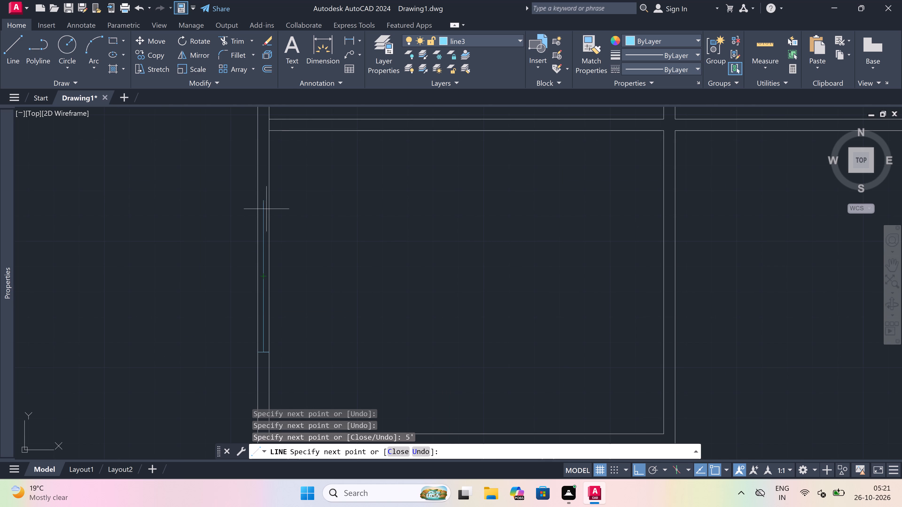
{"action": "scroll", "coordinate": [268, 196], "scroll_direction": "up", "scroll_amount": 3}
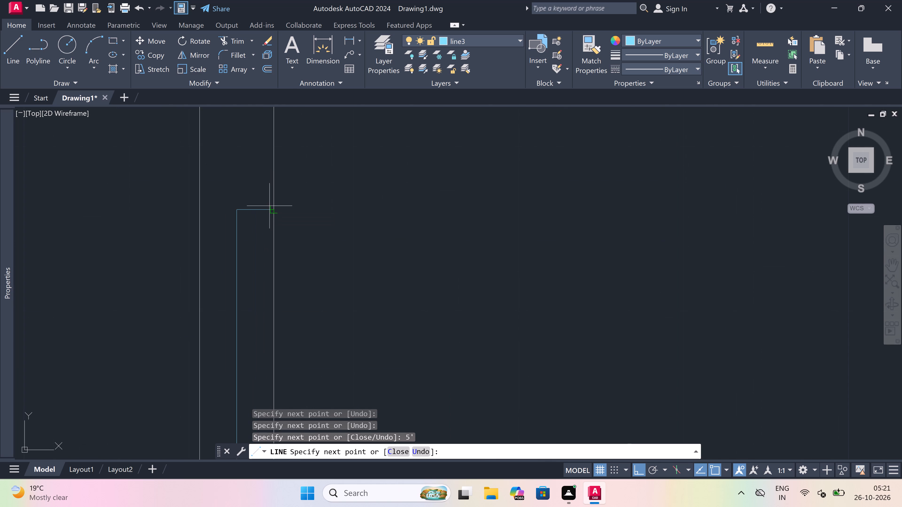
{"action": "left_click", "coordinate": [278, 209]}
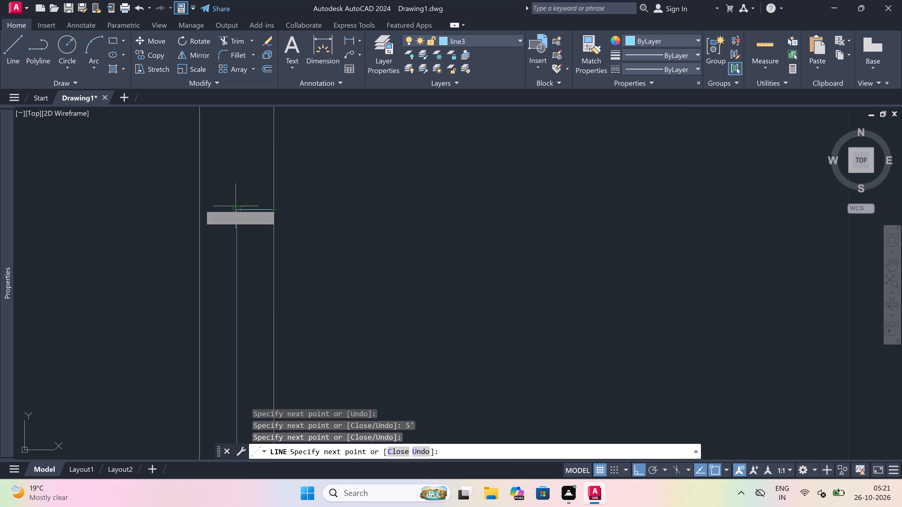
{"action": "left_click", "coordinate": [198, 209]}
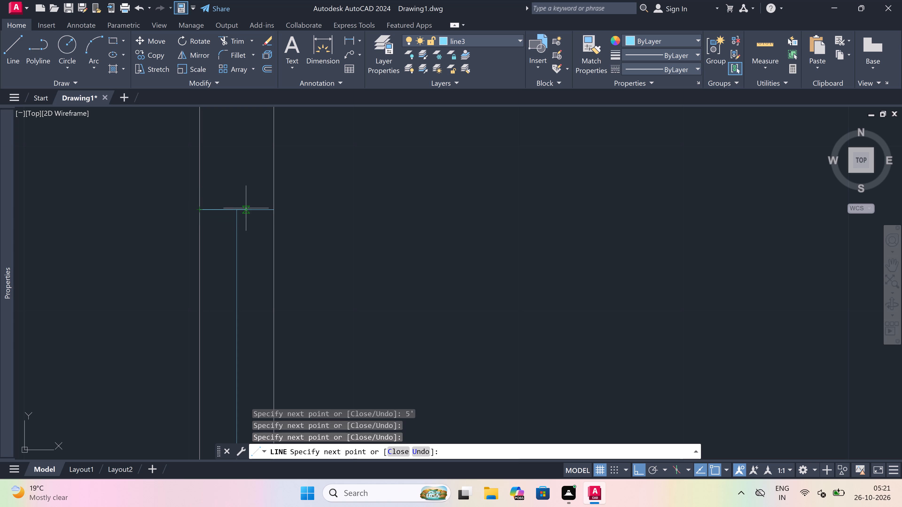
{"action": "key", "text": "Escape"}
Trim both wall lines between the end lines of the lower large room's 5' opening in the left outer wall.
{"action": "scroll", "coordinate": [252, 209], "scroll_direction": "down", "scroll_amount": 4}
{"action": "type", "text": "tr"}
{"action": "key", "text": "space"}
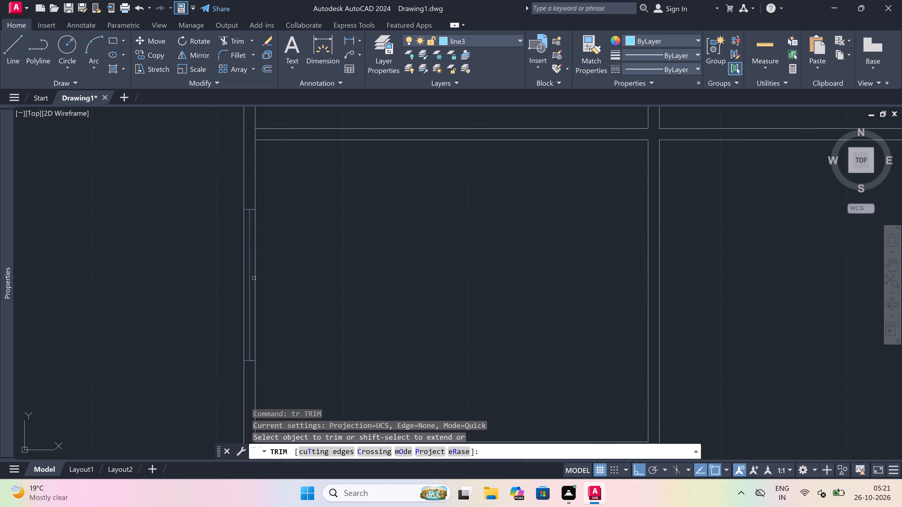
{"action": "scroll", "coordinate": [256, 293], "scroll_direction": "up", "scroll_amount": 1}
{"action": "left_click", "coordinate": [255, 291]}
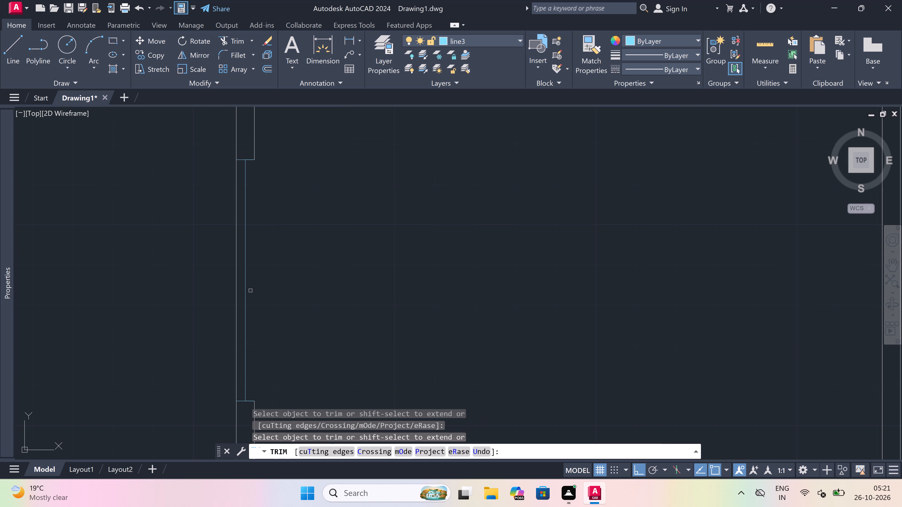
{"action": "left_click", "coordinate": [236, 282]}
{"action": "key", "text": "Escape"}
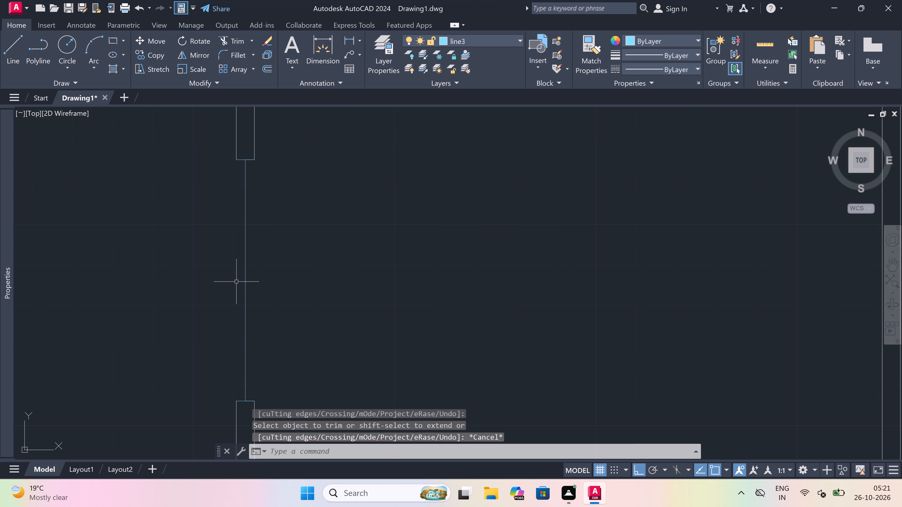
Draw line3 lines along the inner and outer wall faces across the lower large room's 5' opening.
{"action": "type", "text": "l"}
{"action": "key", "text": "space"}
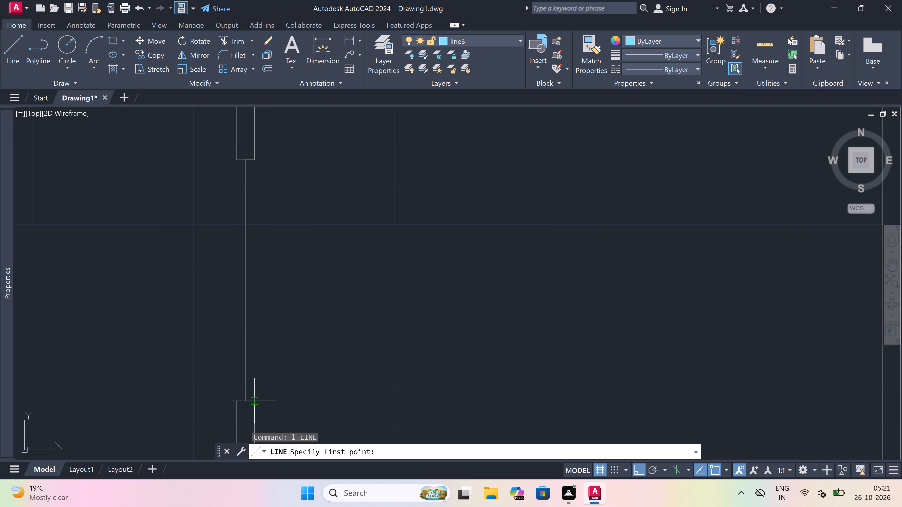
{"action": "left_click_drag", "start_coordinate": [256, 399], "coordinate": [259, 385]}
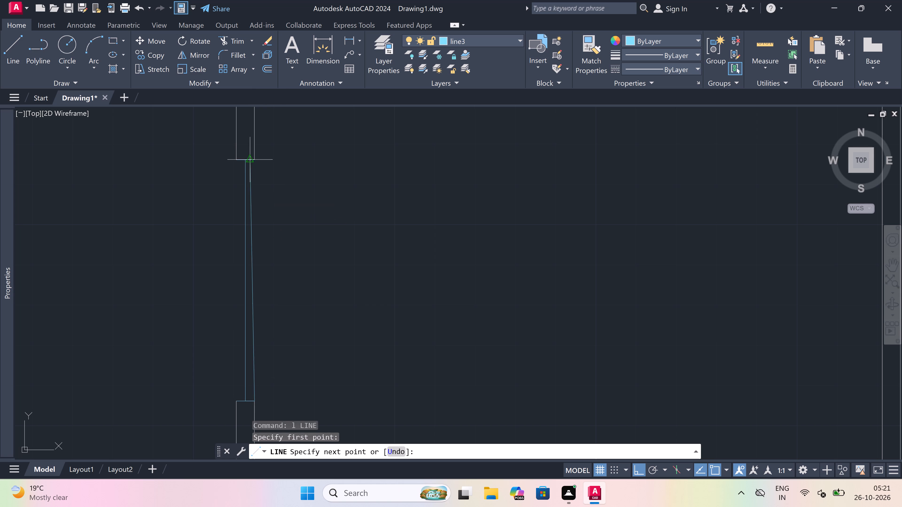
{"action": "left_click", "coordinate": [254, 163]}
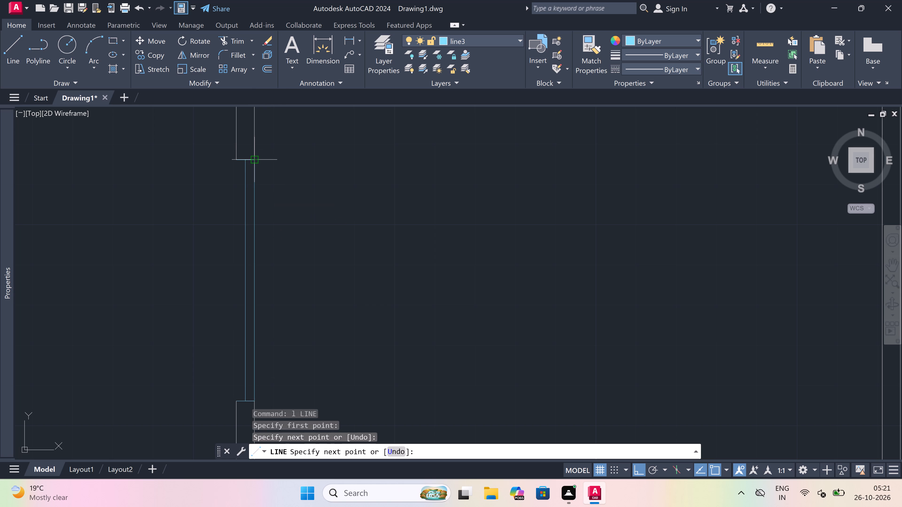
{"action": "key", "text": "Escape"}
{"action": "key", "text": "space"}
{"action": "left_click_drag", "start_coordinate": [238, 161], "coordinate": [245, 196]}
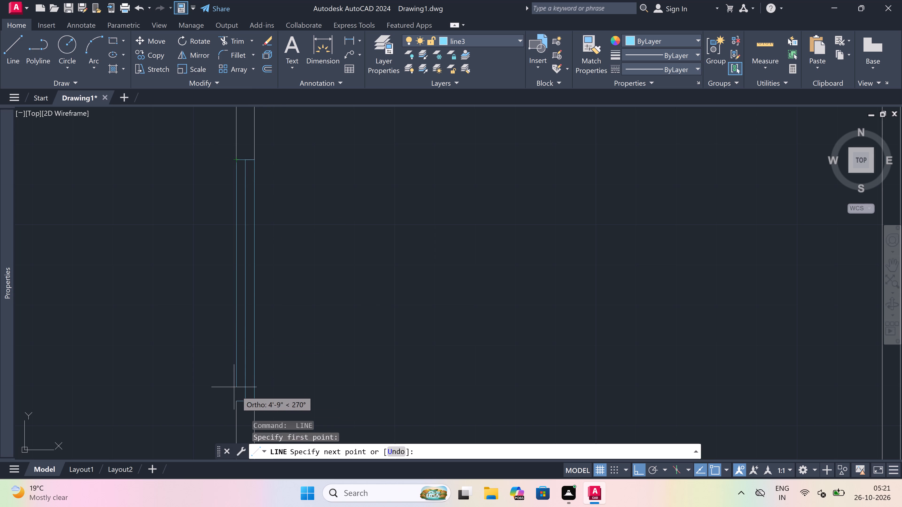
{"action": "left_click", "coordinate": [236, 403]}
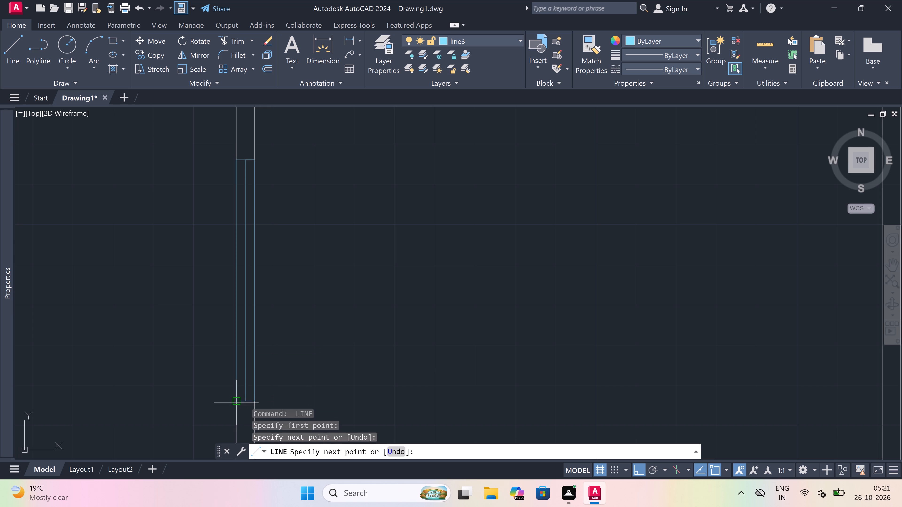
{"action": "key", "text": "Escape"}
Draw a line across the left outer wall of the lower narrow room and continue the line from its midpoint.
{"action": "scroll", "coordinate": [262, 264], "scroll_direction": "down", "scroll_amount": 7}
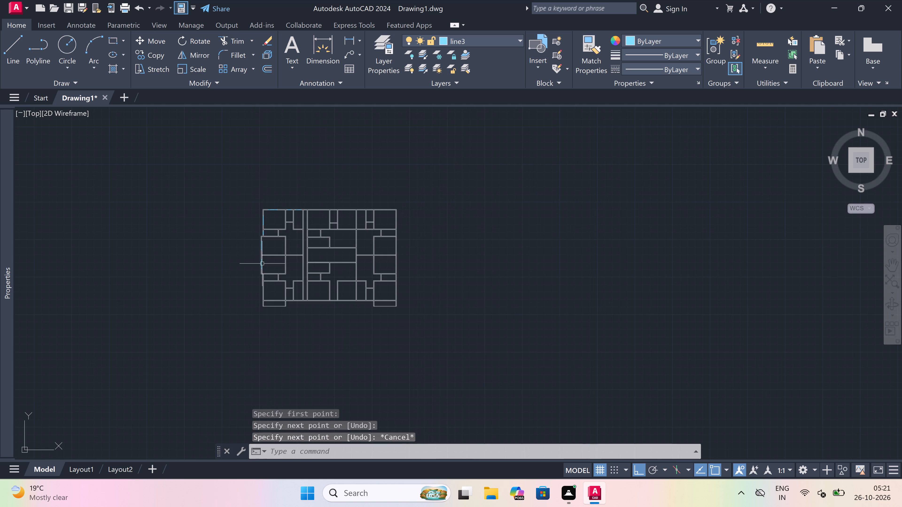
{"action": "scroll", "coordinate": [267, 281], "scroll_direction": "up", "scroll_amount": 2}
{"action": "scroll", "coordinate": [249, 274], "scroll_direction": "up", "scroll_amount": 4}
{"action": "scroll", "coordinate": [275, 279], "scroll_direction": "up", "scroll_amount": 1}
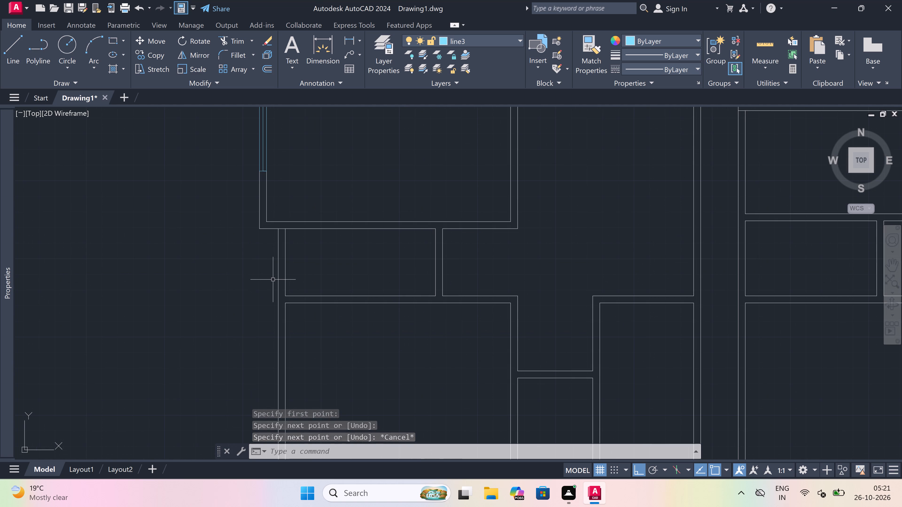
{"action": "scroll", "coordinate": [275, 279], "scroll_direction": "up", "scroll_amount": 1}
{"action": "key", "text": "space"}
{"action": "left_click", "coordinate": [283, 285]}
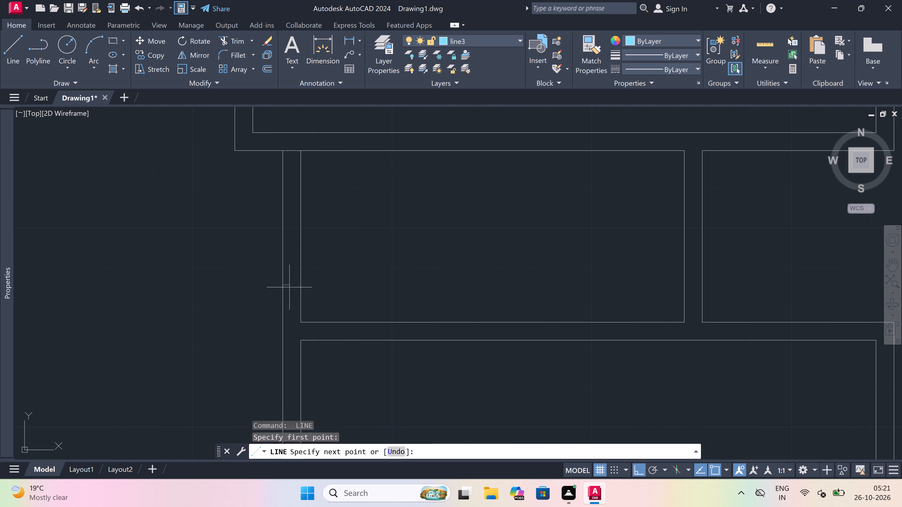
{"action": "left_click", "coordinate": [299, 290]}
{"action": "left_click_drag", "start_coordinate": [292, 290], "coordinate": [291, 282]}
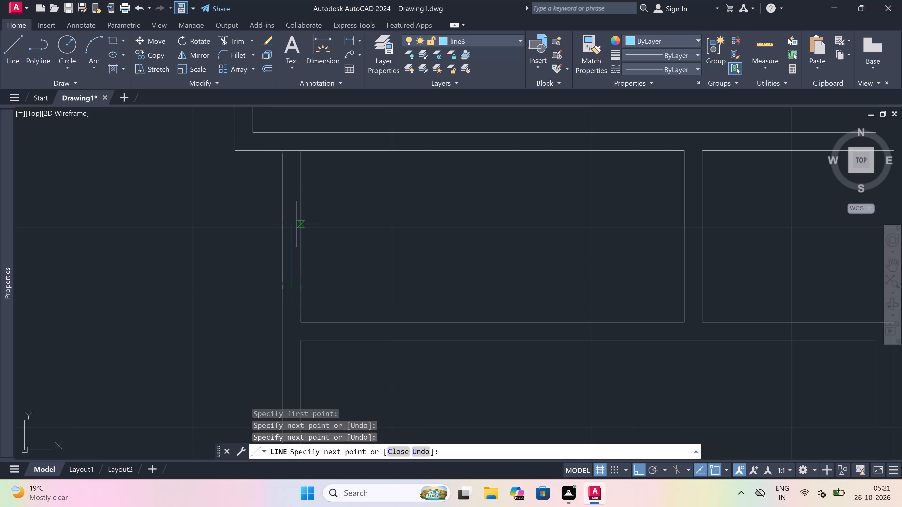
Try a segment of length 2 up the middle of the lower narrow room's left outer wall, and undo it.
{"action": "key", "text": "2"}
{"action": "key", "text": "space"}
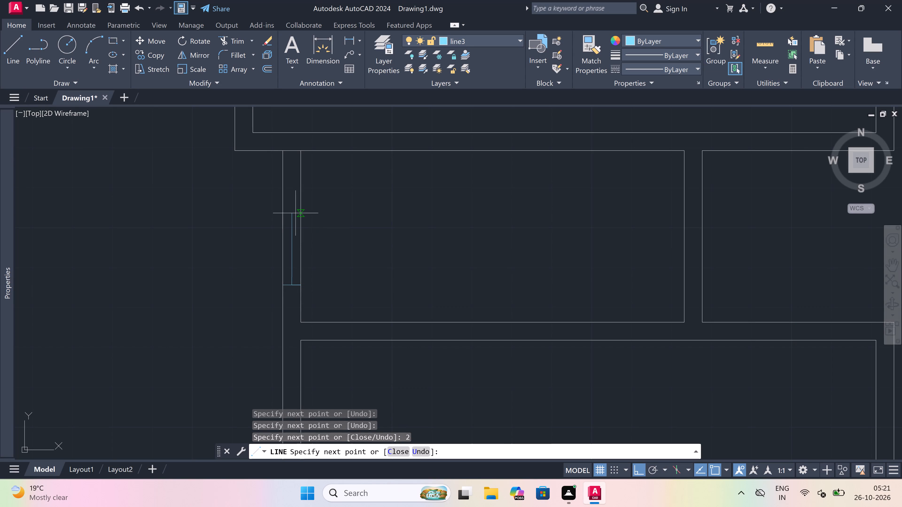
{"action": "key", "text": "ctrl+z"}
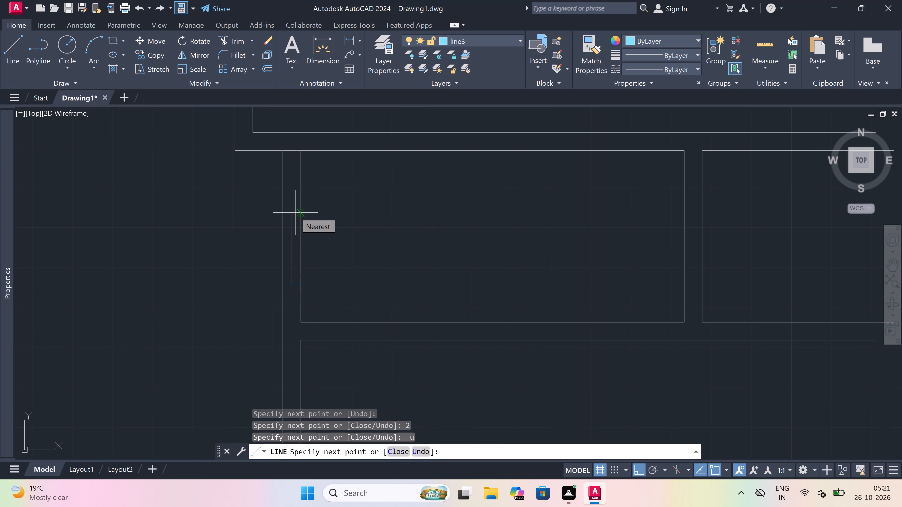
Draw a 2' line up the middle of the lower narrow room's left outer wall and a closing line across the wall.
{"action": "type", "text": "2'"}
{"action": "key", "text": "space"}
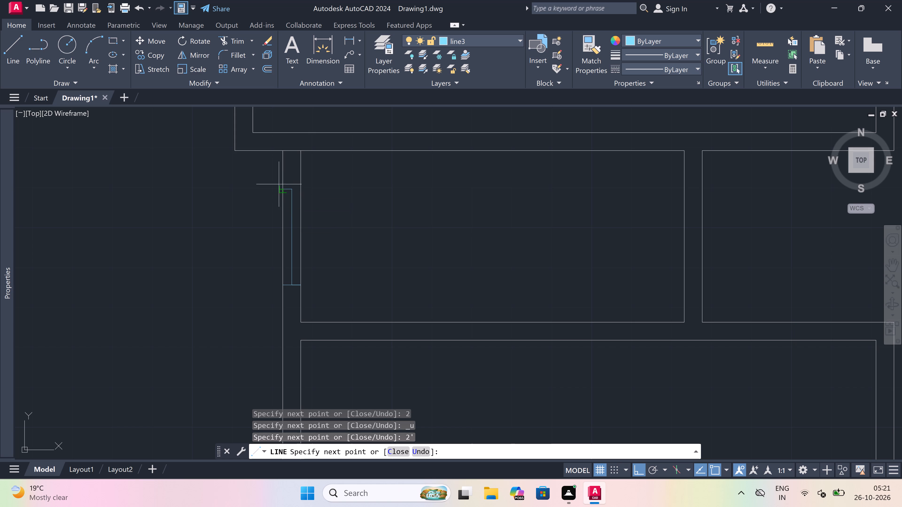
{"action": "left_click", "coordinate": [280, 187]}
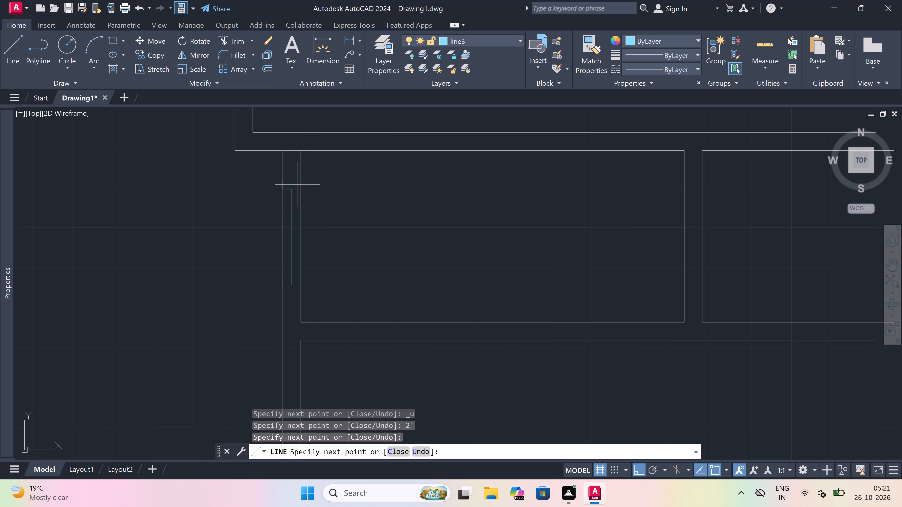
{"action": "left_click", "coordinate": [301, 188]}
{"action": "key", "text": "Escape"}
Trim both wall lines between the end lines of the lower narrow room's 2' opening.
{"action": "key", "text": "t"}
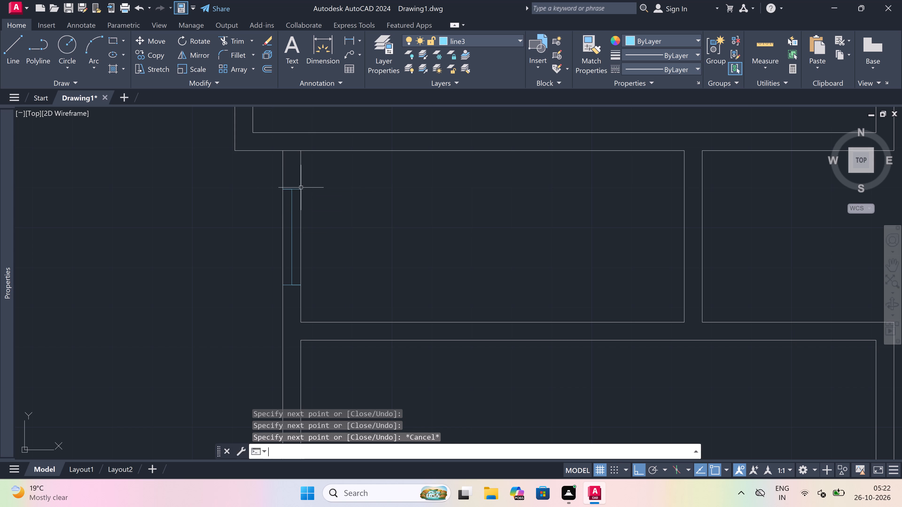
{"action": "type", "text": "r"}
{"action": "key", "text": "space"}
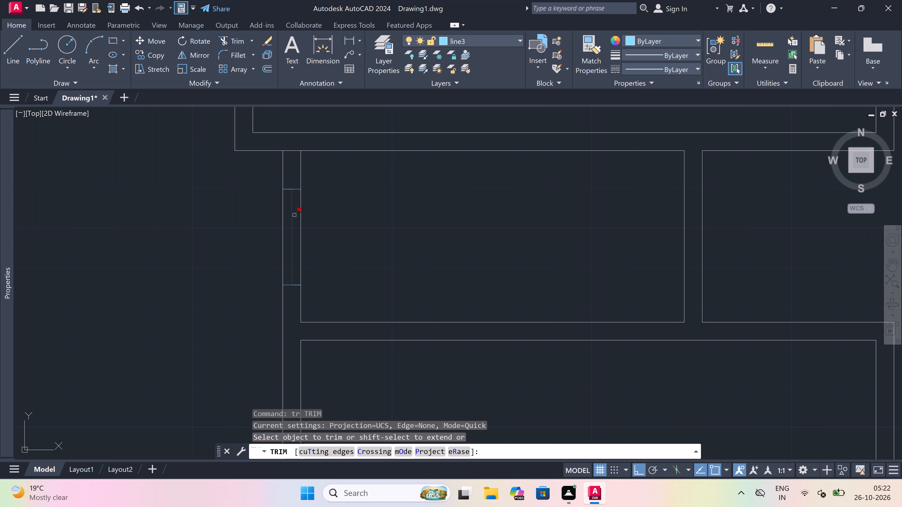
{"action": "left_click", "coordinate": [306, 224]}
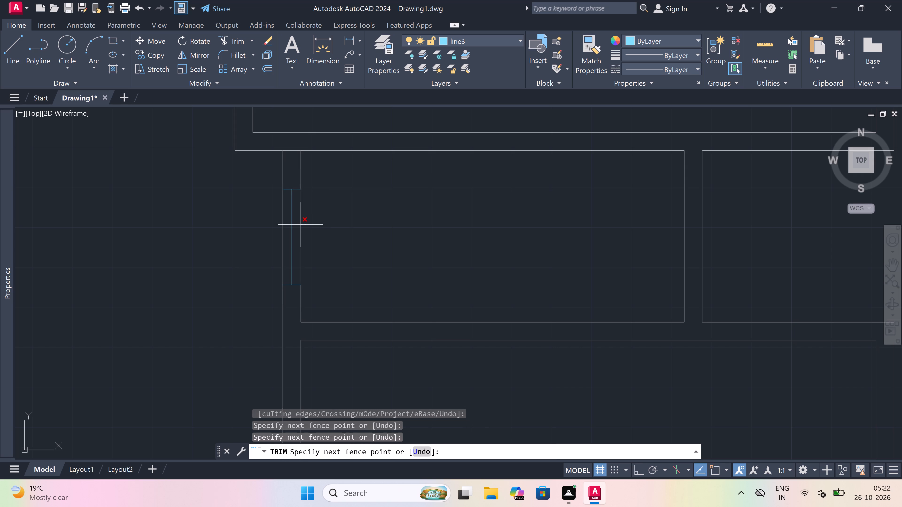
{"action": "left_click", "coordinate": [300, 224]}
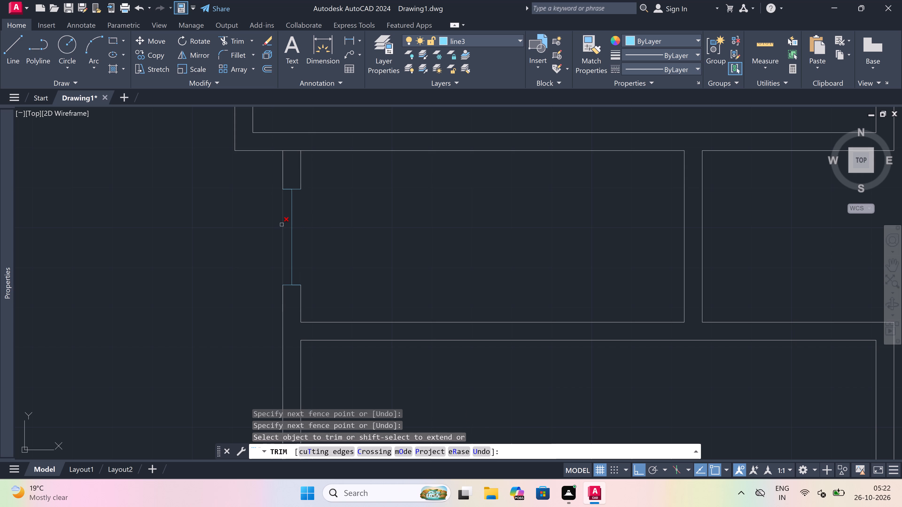
{"action": "left_click", "coordinate": [282, 225]}
{"action": "key", "text": "Escape"}
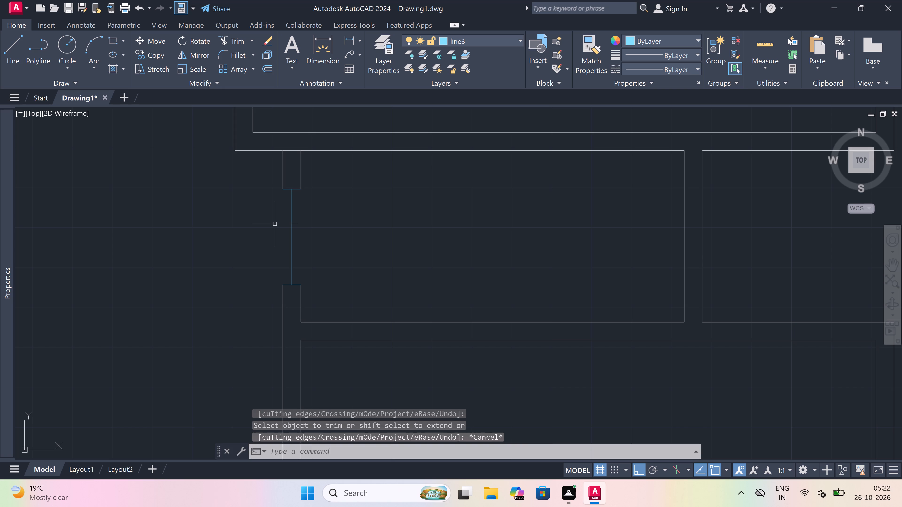
Draw a line3 line along the outer wall face across the lower narrow room's 2' opening.
{"action": "type", "text": "l"}
{"action": "key", "text": "space"}
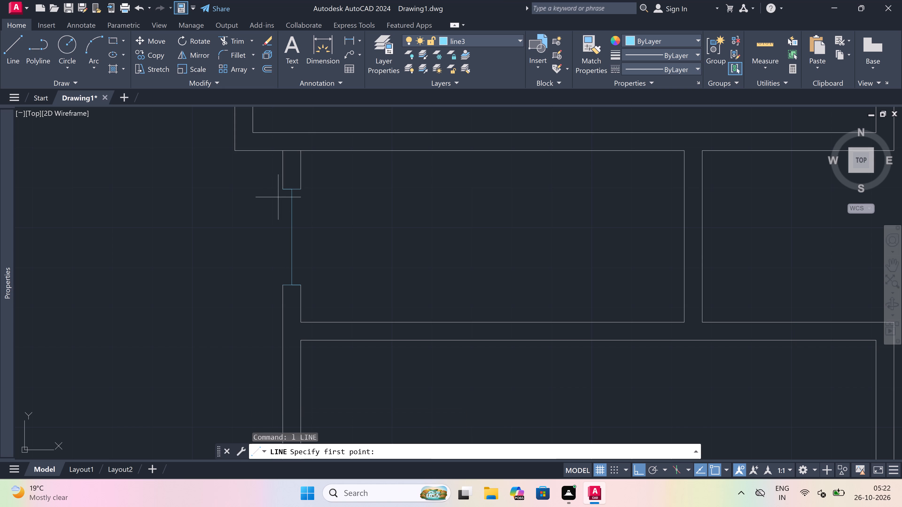
{"action": "left_click_drag", "start_coordinate": [284, 191], "coordinate": [284, 195]}
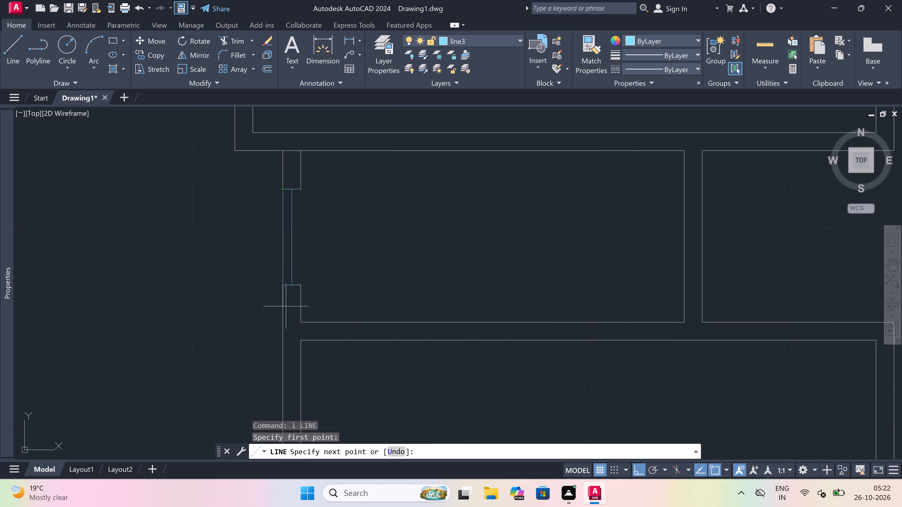
{"action": "left_click", "coordinate": [282, 282]}
{"action": "key", "text": "Escape"}
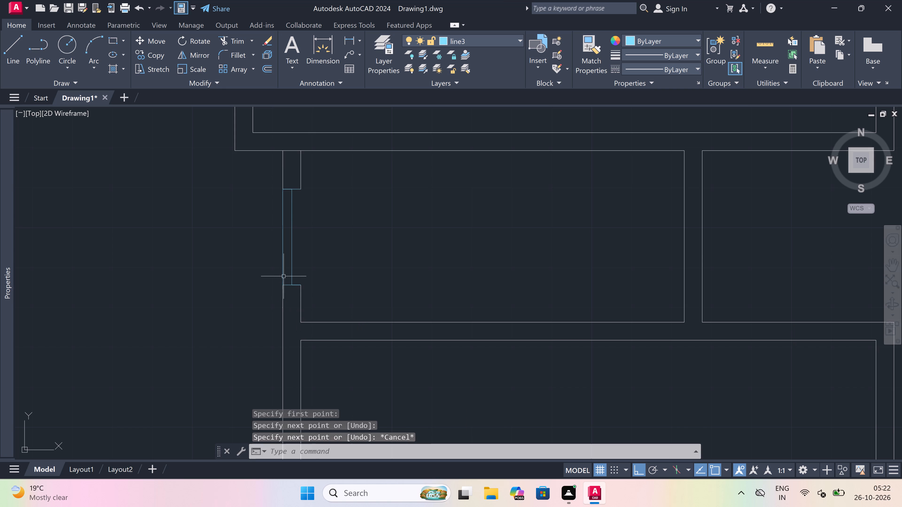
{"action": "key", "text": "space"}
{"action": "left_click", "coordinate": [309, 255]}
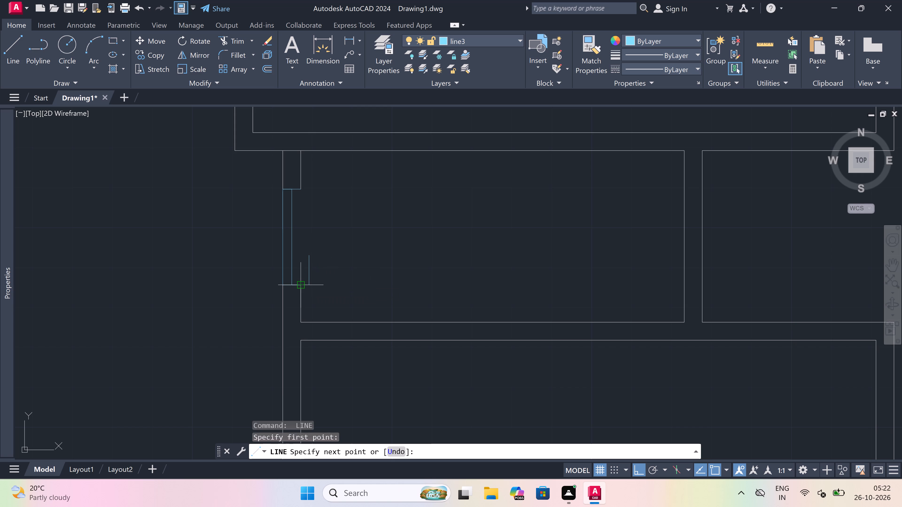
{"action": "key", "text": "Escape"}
Draw a line3 line along the inner wall face across the lower narrow room's 2' opening.
{"action": "key", "text": "space"}
{"action": "left_click_drag", "start_coordinate": [300, 283], "coordinate": [301, 277]}
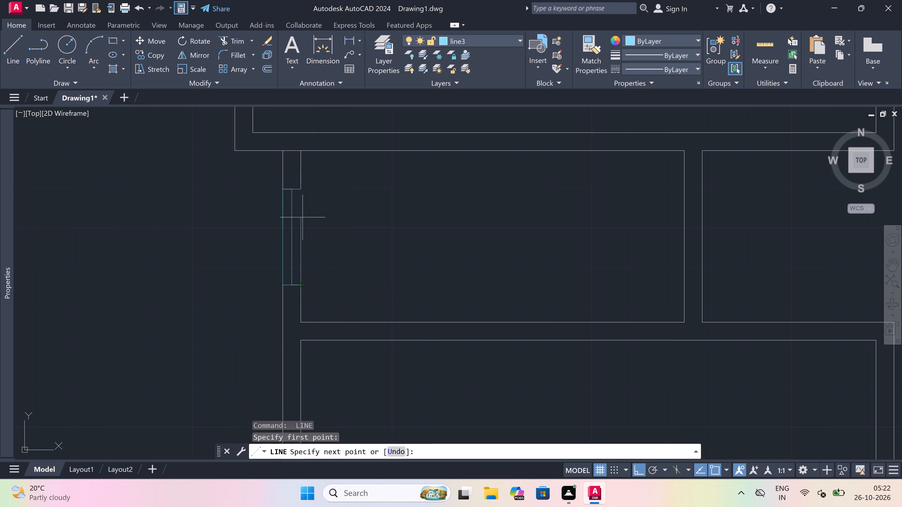
{"action": "left_click", "coordinate": [301, 193]}
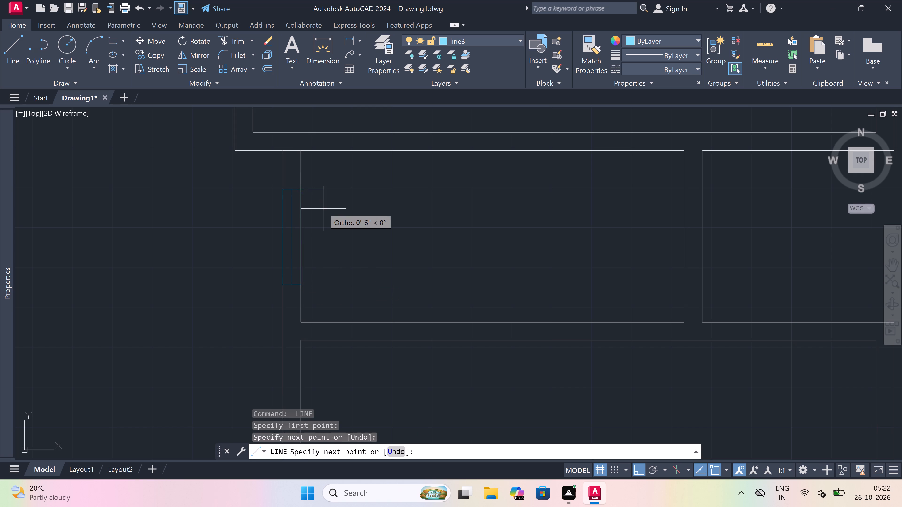
{"action": "key", "text": "Escape"}
Trim the short line crossing the left outer wall at the lower narrow room's upper corner.
{"action": "key", "text": "t"}
{"action": "key", "text": "r"}
{"action": "key", "text": "space"}
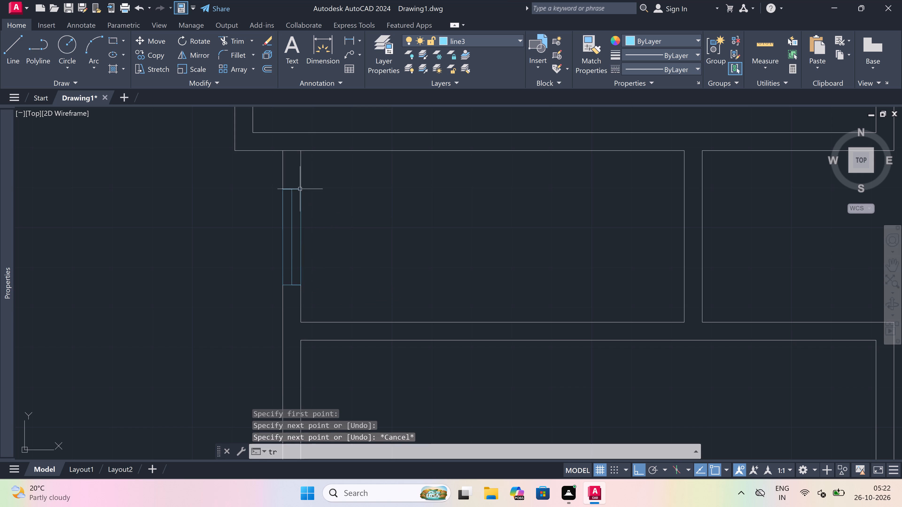
{"action": "left_click", "coordinate": [290, 151]}
{"action": "key", "text": "Escape"}
Draw a line3 end line across the left outer wall of the large room below the lower narrow room.
{"action": "scroll", "coordinate": [290, 152], "scroll_direction": "down", "scroll_amount": 3}
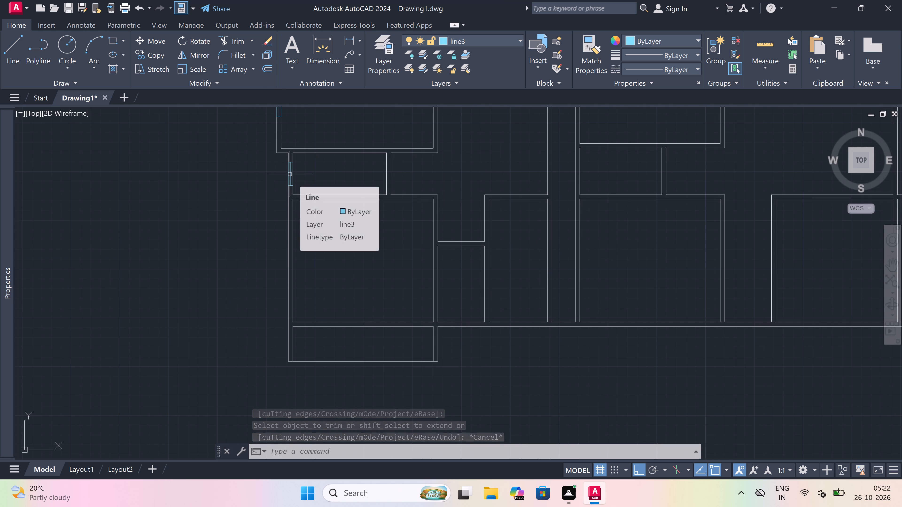
{"action": "type", "text": "l"}
{"action": "key", "text": "space"}
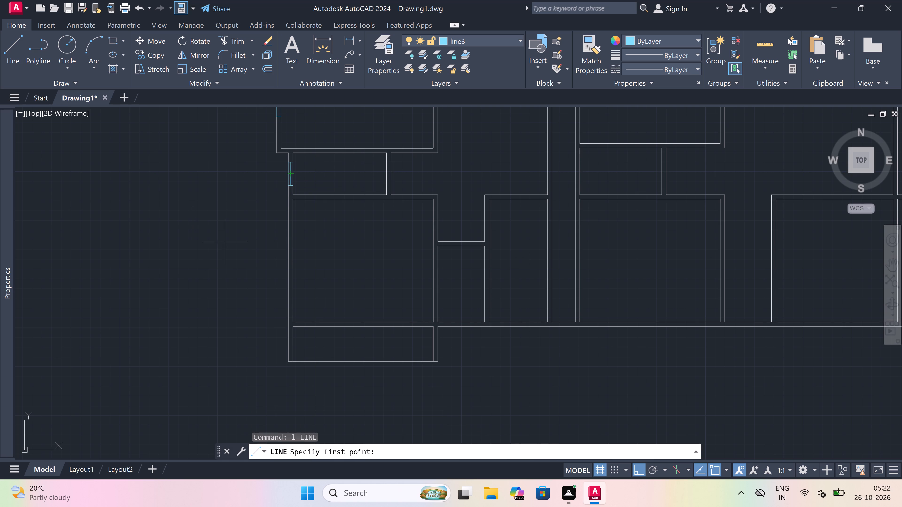
{"action": "scroll", "coordinate": [298, 225], "scroll_direction": "up", "scroll_amount": 2}
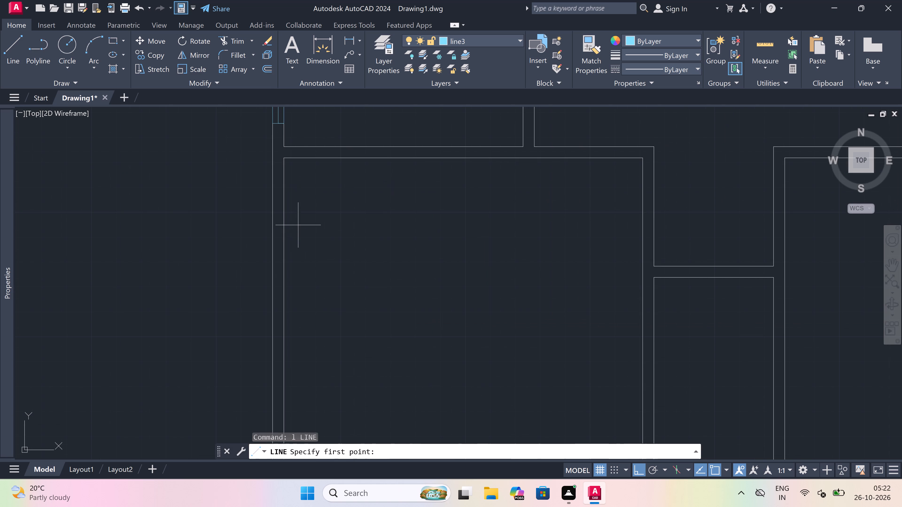
{"action": "left_click", "coordinate": [272, 245]}
{"action": "left_click", "coordinate": [284, 245]}
Draw a 5' line down the wall from the end line's midpoint and a second end line across the wall.
{"action": "scroll", "coordinate": [276, 246], "scroll_direction": "up", "scroll_amount": 2}
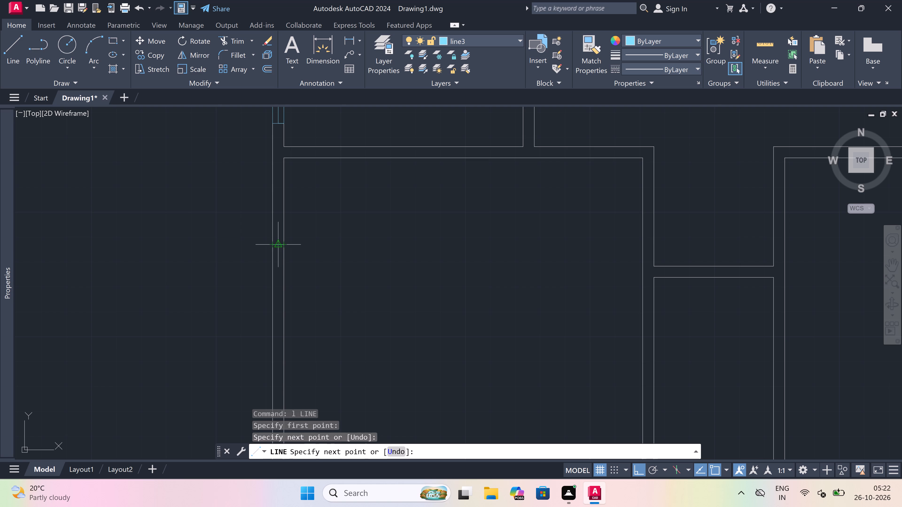
{"action": "left_click", "coordinate": [279, 245]}
{"action": "scroll", "coordinate": [279, 245], "scroll_direction": "down", "scroll_amount": 4}
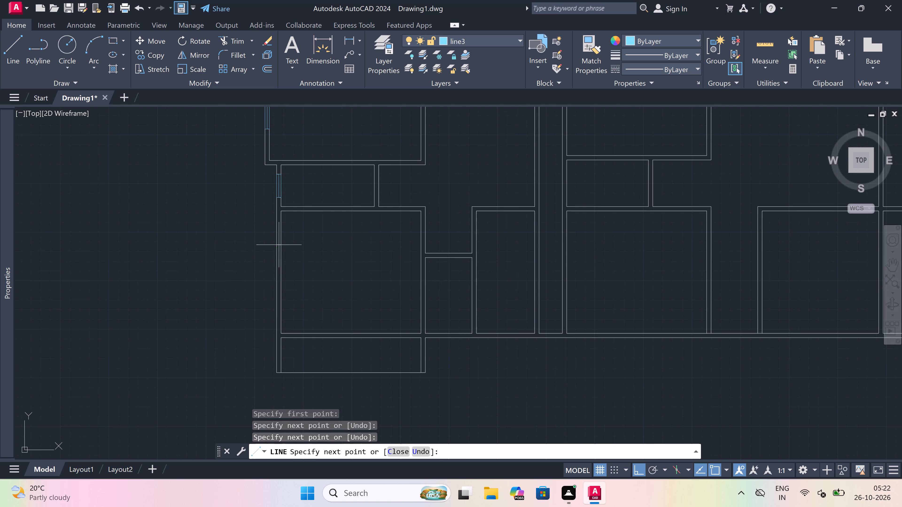
{"action": "scroll", "coordinate": [265, 283], "scroll_direction": "up", "scroll_amount": 4}
{"action": "type", "text": "5'"}
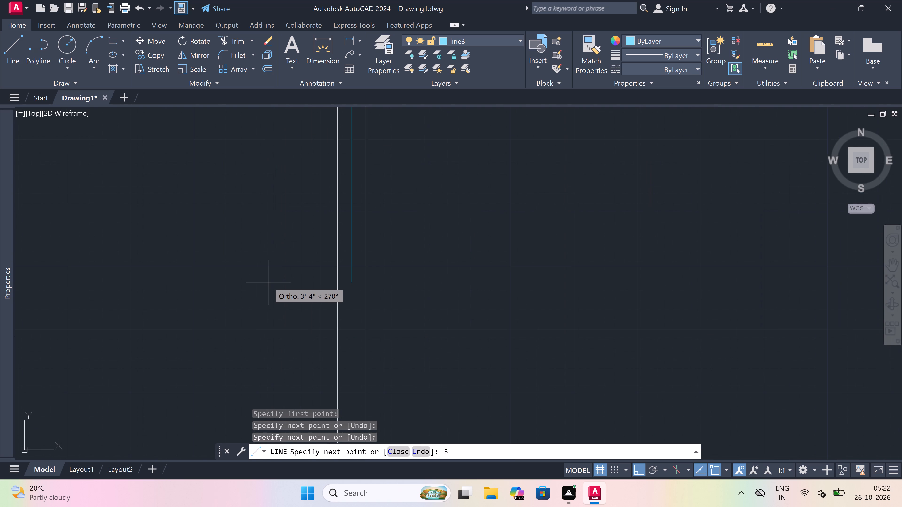
{"action": "key", "text": "space"}
{"action": "scroll", "coordinate": [268, 281], "scroll_direction": "down", "scroll_amount": 4}
{"action": "scroll", "coordinate": [274, 306], "scroll_direction": "up", "scroll_amount": 2}
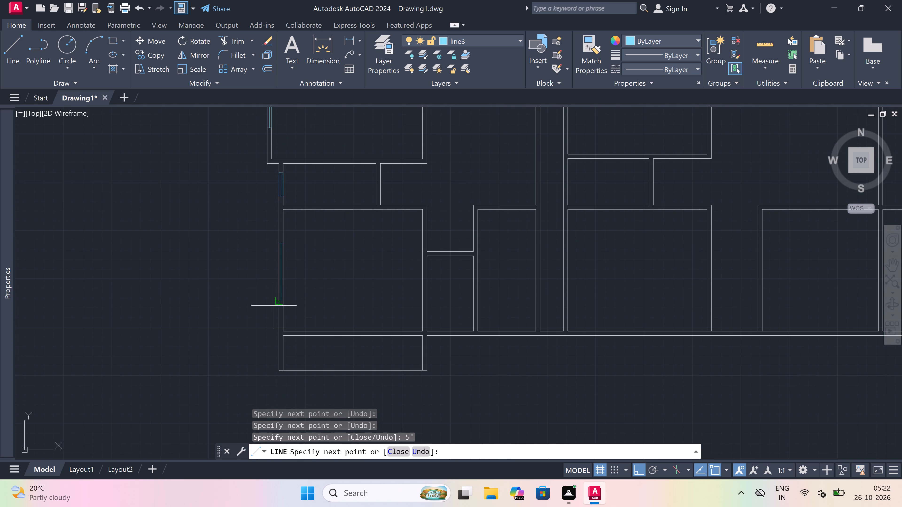
{"action": "scroll", "coordinate": [274, 306], "scroll_direction": "up", "scroll_amount": 2}
{"action": "left_click", "coordinate": [310, 279]}
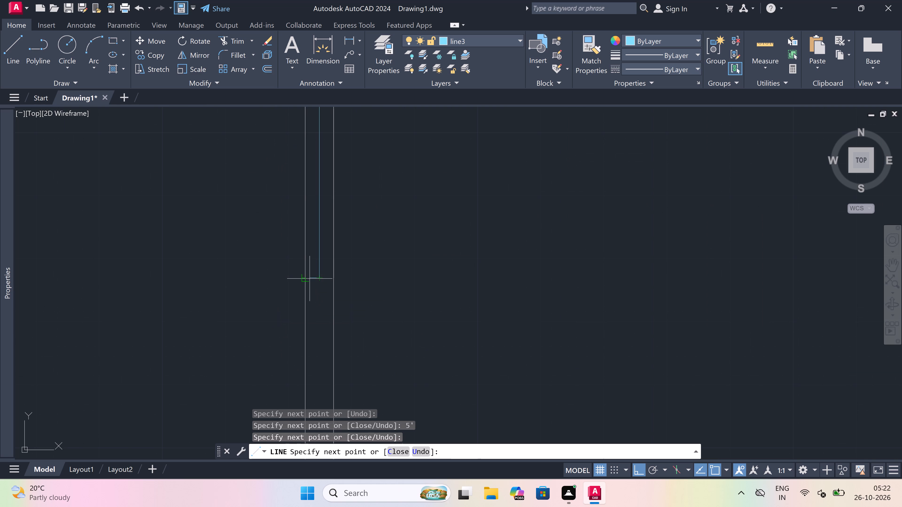
{"action": "left_click", "coordinate": [330, 277]}
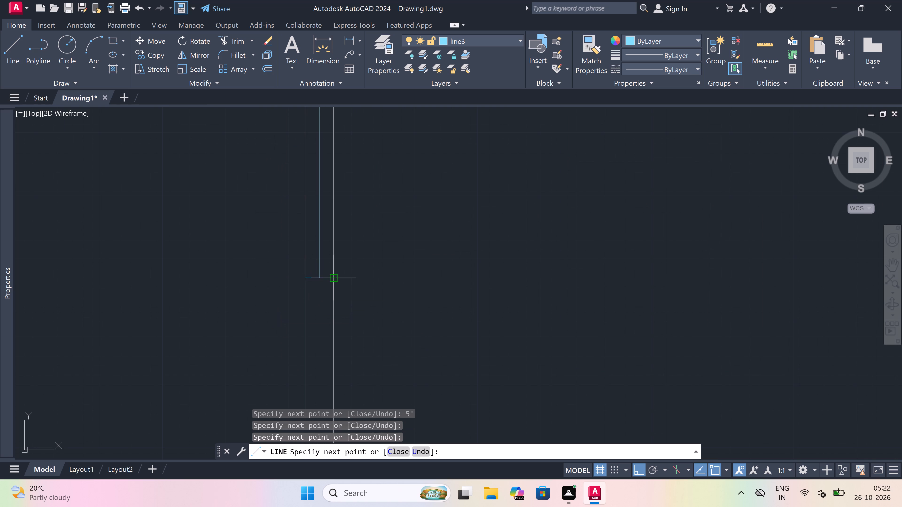
{"action": "key", "text": "Escape"}
Trim both wall lines between the end lines of the bottom large room's 5' opening in the left outer wall.
{"action": "scroll", "coordinate": [329, 277], "scroll_direction": "down", "scroll_amount": 4}
{"action": "scroll", "coordinate": [330, 254], "scroll_direction": "up", "scroll_amount": 1}
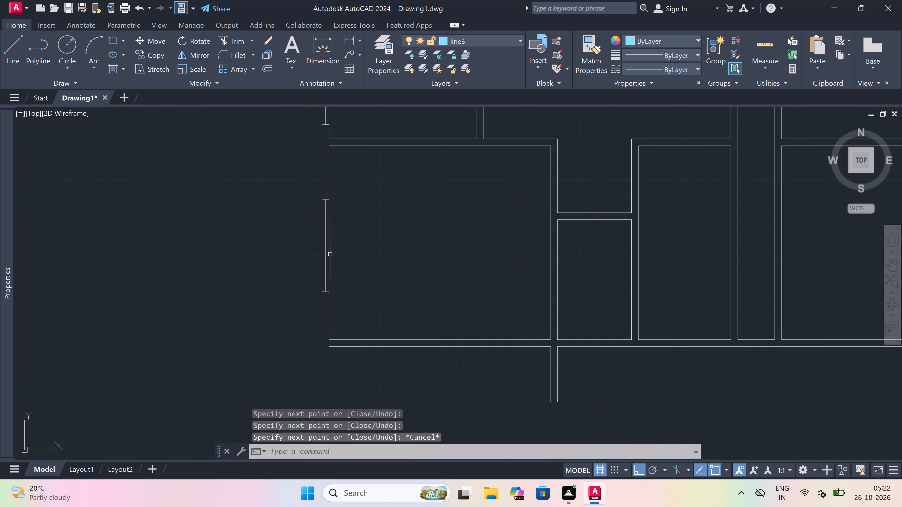
{"action": "scroll", "coordinate": [330, 254], "scroll_direction": "up", "scroll_amount": 1}
{"action": "key", "text": "t"}
{"action": "key", "text": "r"}
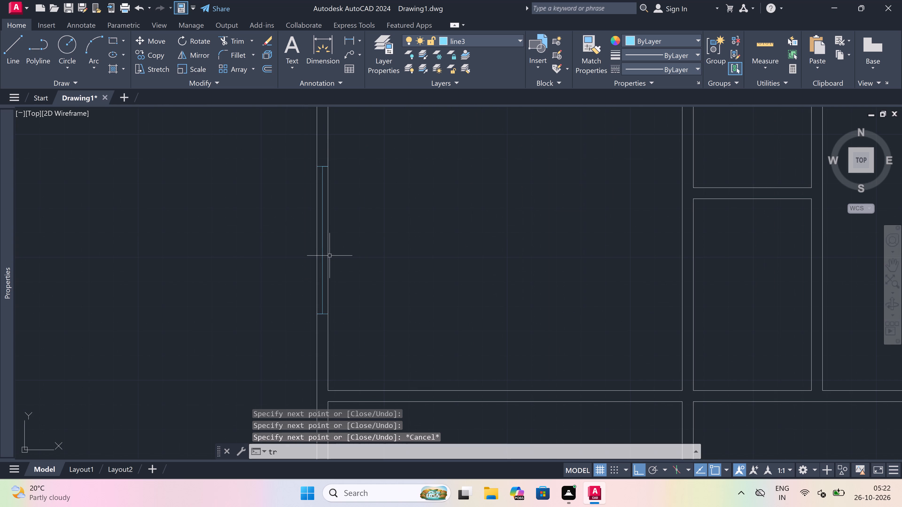
{"action": "key", "text": "space"}
{"action": "left_click", "coordinate": [329, 256]}
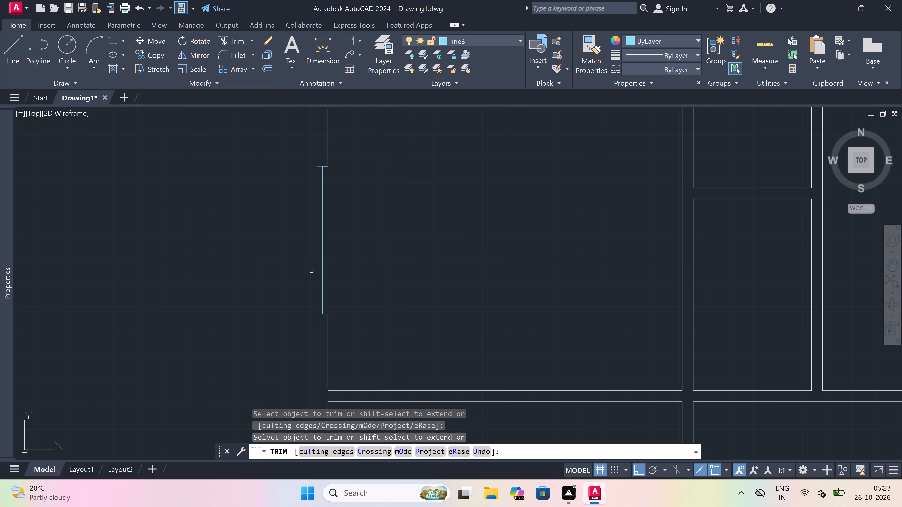
{"action": "left_click", "coordinate": [319, 259]}
{"action": "left_click", "coordinate": [279, 266]}
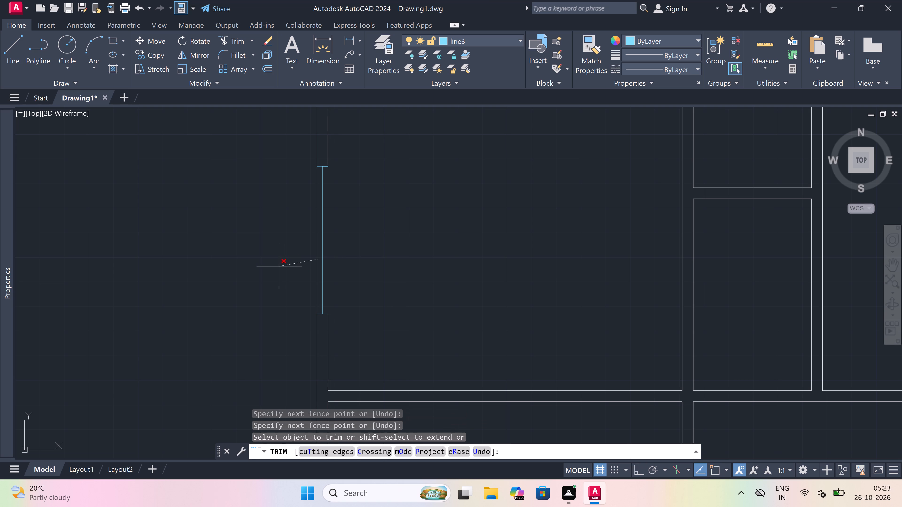
{"action": "key", "text": "Escape"}
Draw line3 lines along the outer and inner wall faces across the bottom large room's 5' opening.
{"action": "key", "text": "l"}
{"action": "key", "text": "space"}
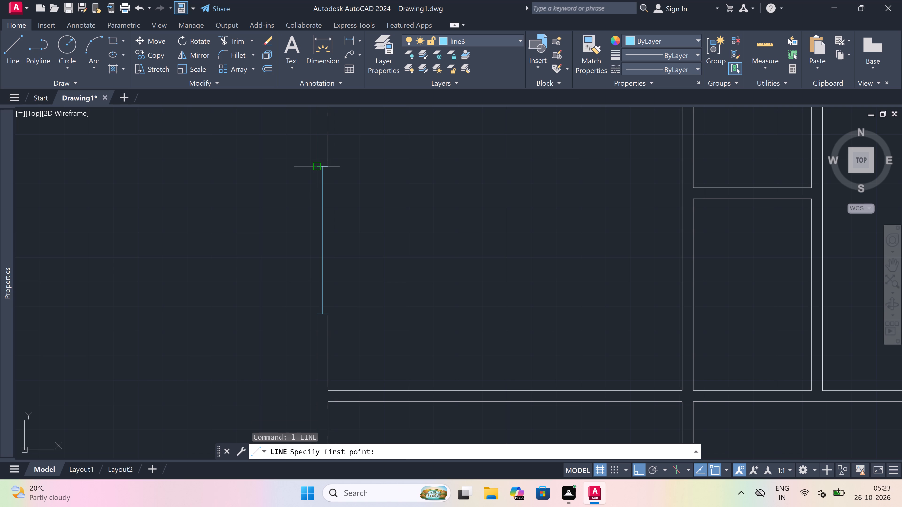
{"action": "left_click_drag", "start_coordinate": [315, 166], "coordinate": [315, 174]}
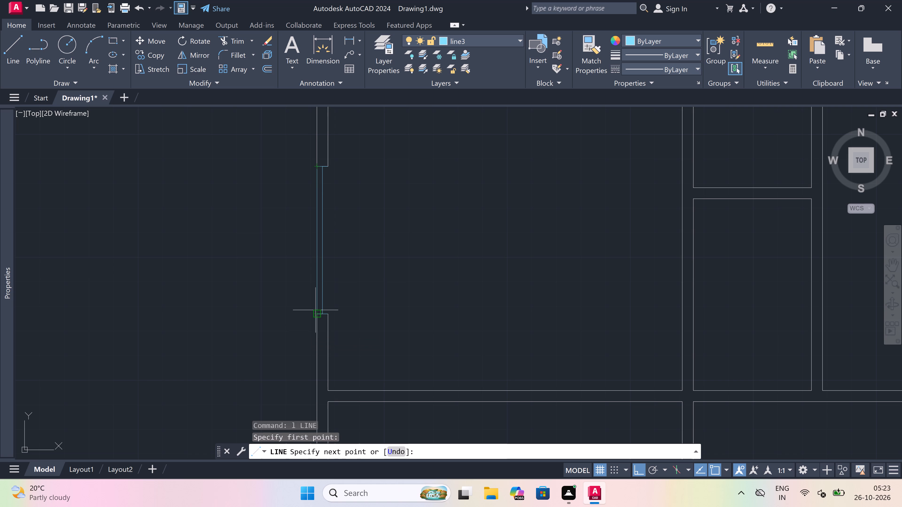
{"action": "left_click", "coordinate": [315, 310]}
{"action": "key", "text": "Escape"}
{"action": "key", "text": "space"}
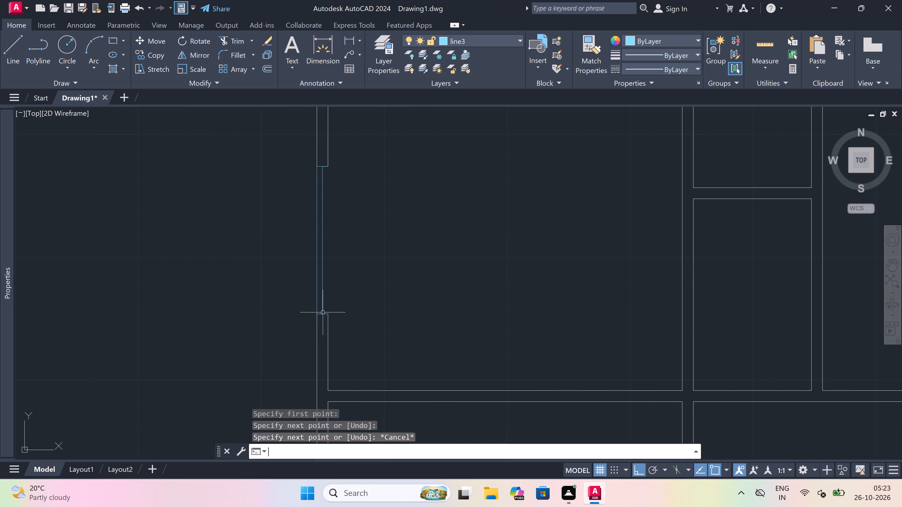
{"action": "left_click_drag", "start_coordinate": [330, 313], "coordinate": [342, 268]}
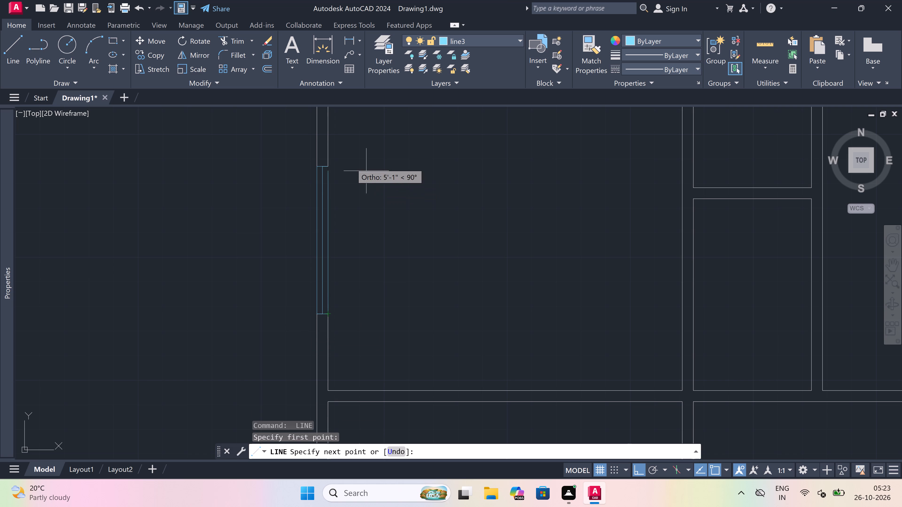
{"action": "left_click", "coordinate": [327, 166]}
{"action": "key", "text": "Escape"}
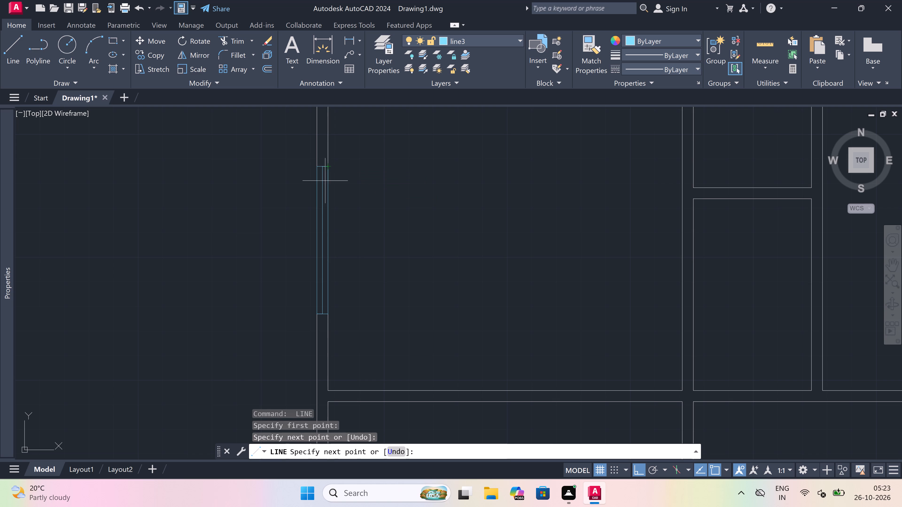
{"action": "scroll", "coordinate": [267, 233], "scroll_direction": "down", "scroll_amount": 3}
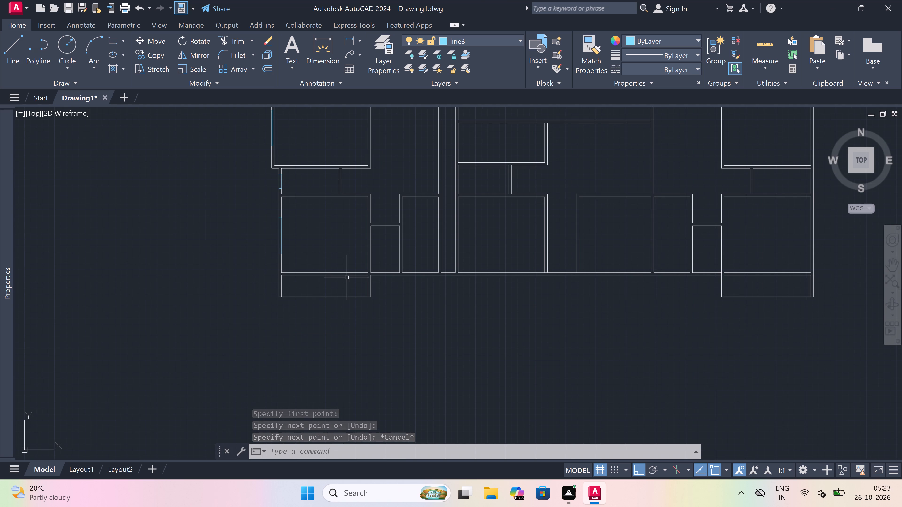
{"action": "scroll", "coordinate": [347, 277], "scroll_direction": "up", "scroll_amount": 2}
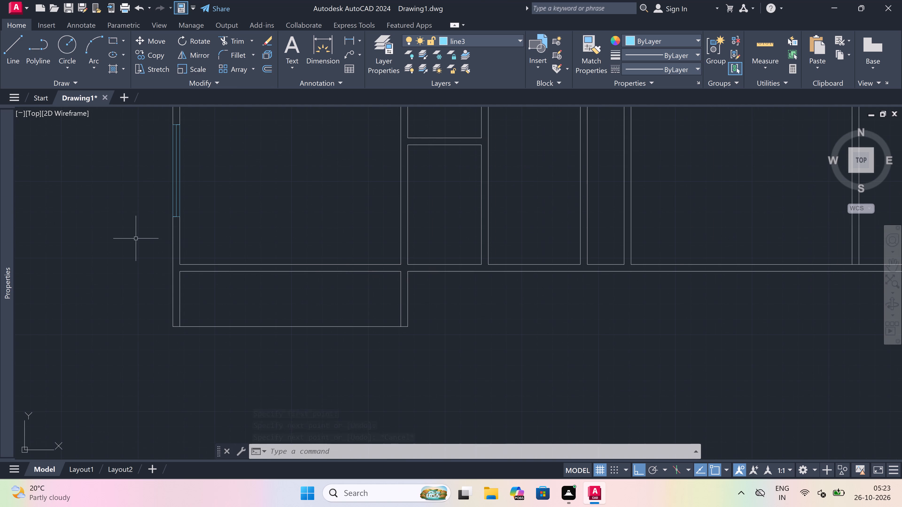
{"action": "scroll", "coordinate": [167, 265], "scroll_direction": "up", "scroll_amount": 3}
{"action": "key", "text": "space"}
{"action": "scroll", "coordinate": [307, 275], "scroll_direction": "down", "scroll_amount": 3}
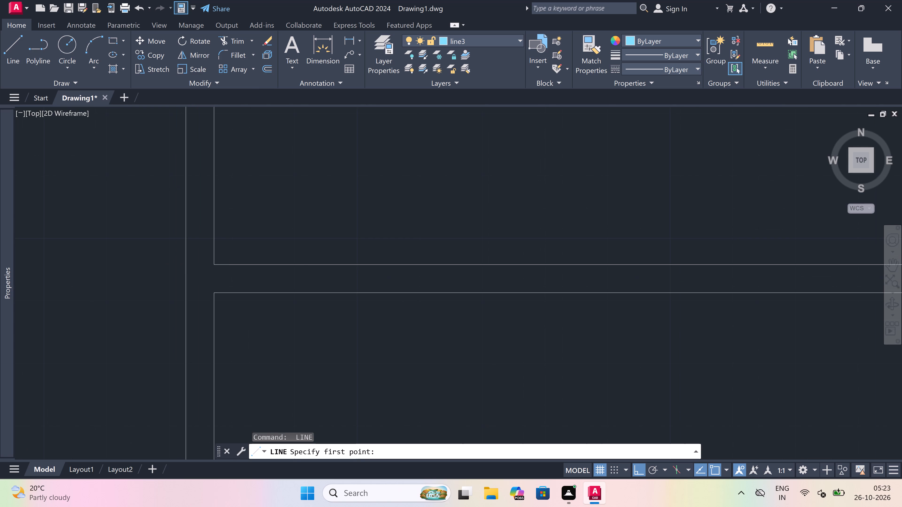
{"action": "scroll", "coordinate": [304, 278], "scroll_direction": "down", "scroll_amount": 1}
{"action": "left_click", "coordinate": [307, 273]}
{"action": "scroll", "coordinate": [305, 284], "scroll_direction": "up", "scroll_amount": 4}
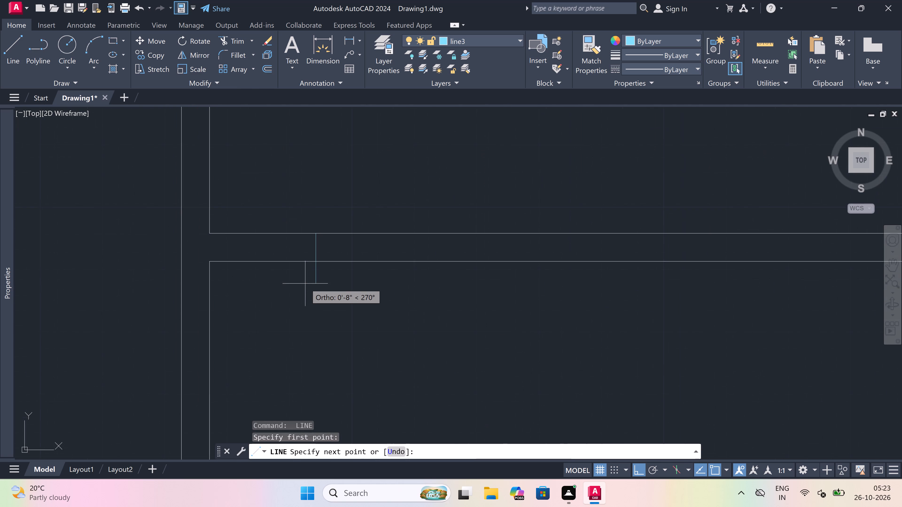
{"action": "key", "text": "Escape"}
Draw a line3 end line across the bottom large room's lower wall, near its left corner above the narrow bottom space.
{"action": "key", "text": "space"}
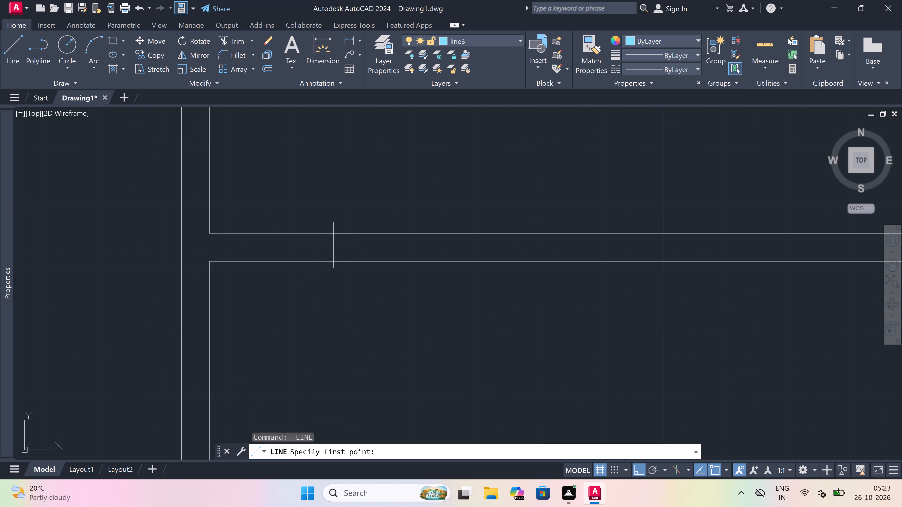
{"action": "left_click", "coordinate": [332, 237]}
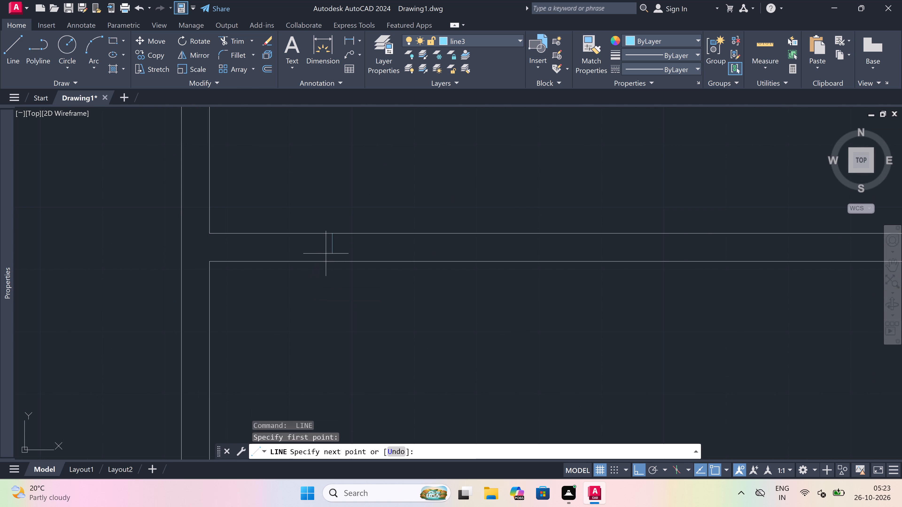
{"action": "left_click_drag", "start_coordinate": [328, 261], "coordinate": [329, 258]}
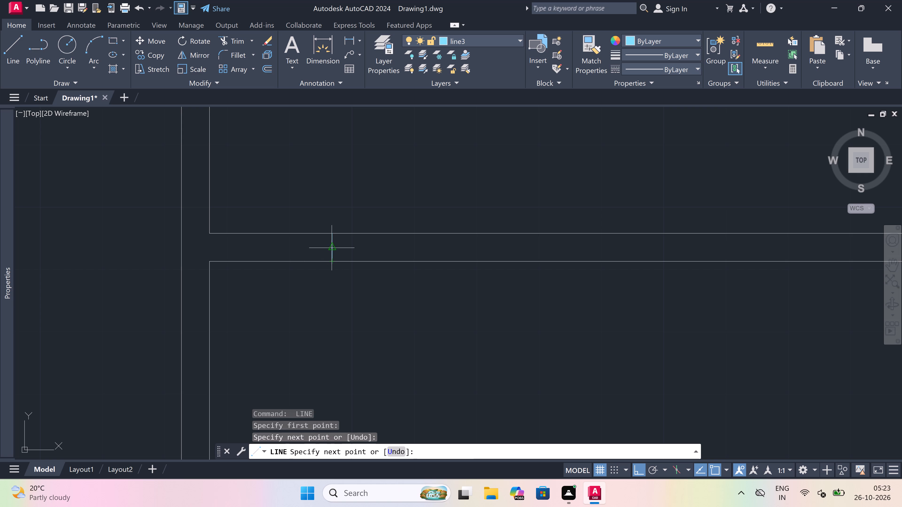
Draw a 5' line rightward along the wall from the end line's midpoint and a second end line across the wall.
{"action": "left_click", "coordinate": [332, 244]}
{"action": "scroll", "coordinate": [332, 244], "scroll_direction": "down", "scroll_amount": 3}
{"action": "scroll", "coordinate": [411, 243], "scroll_direction": "up", "scroll_amount": 4}
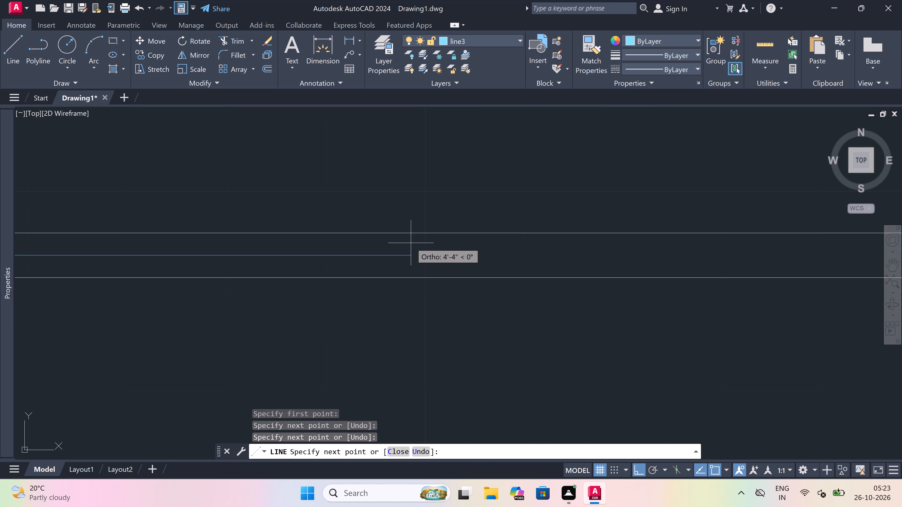
{"action": "type", "text": "5'"}
{"action": "key", "text": "space"}
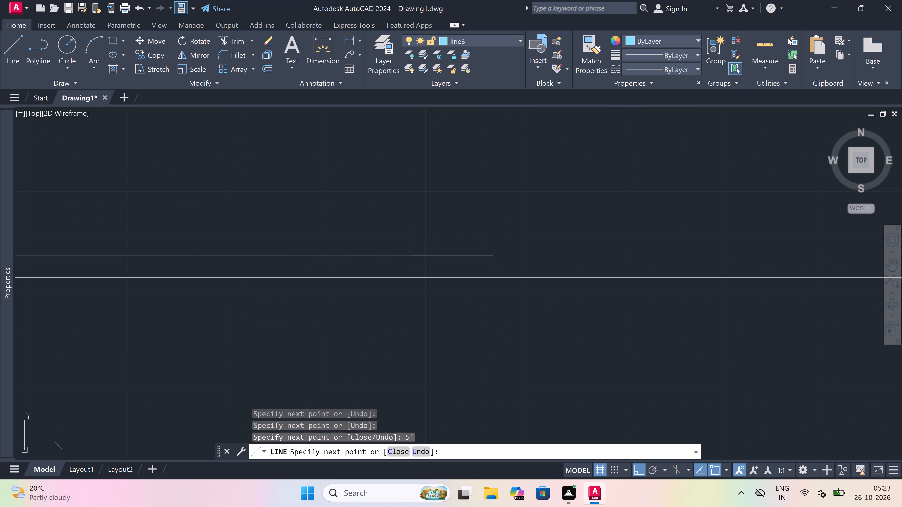
{"action": "left_click", "coordinate": [494, 234]}
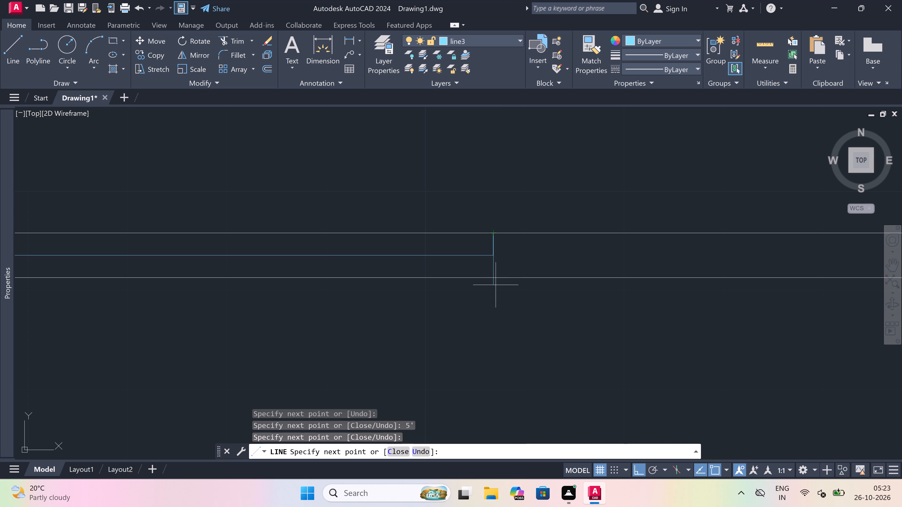
{"action": "left_click", "coordinate": [495, 280]}
{"action": "key", "text": "Escape"}
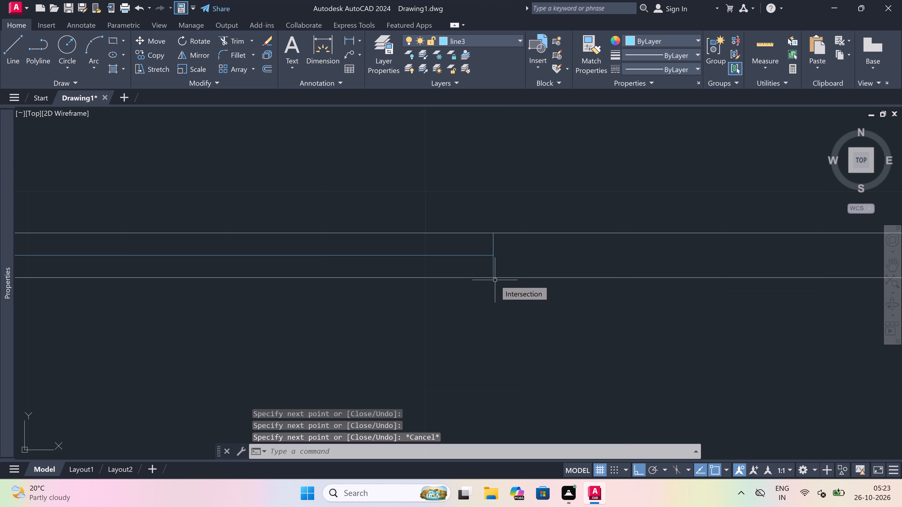
Trim both wall lines between the end lines of the 5' opening in the bottom large room's lower wall.
{"action": "scroll", "coordinate": [495, 280], "scroll_direction": "down", "scroll_amount": 3}
{"action": "scroll", "coordinate": [494, 280], "scroll_direction": "up", "scroll_amount": 1}
{"action": "scroll", "coordinate": [396, 289], "scroll_direction": "up", "scroll_amount": 1}
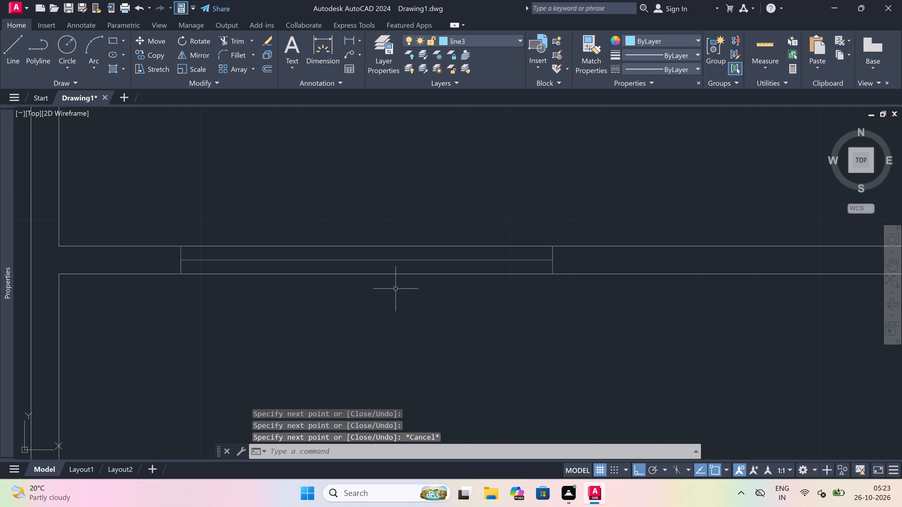
{"action": "type", "text": "tr"}
{"action": "key", "text": "space"}
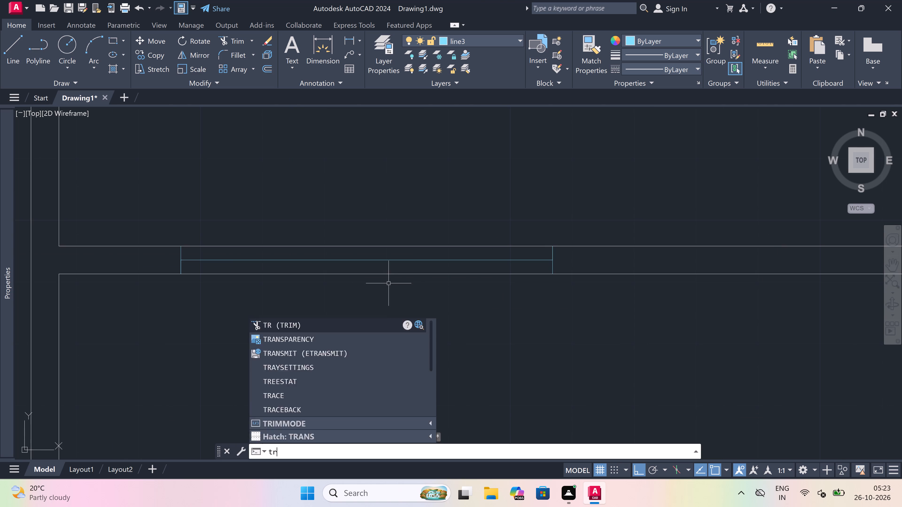
{"action": "left_click", "coordinate": [384, 275]}
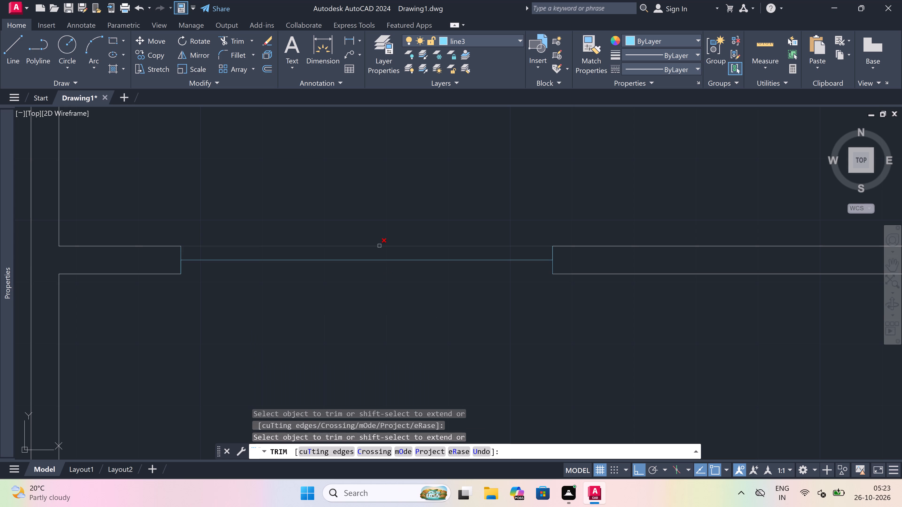
{"action": "left_click", "coordinate": [379, 245]}
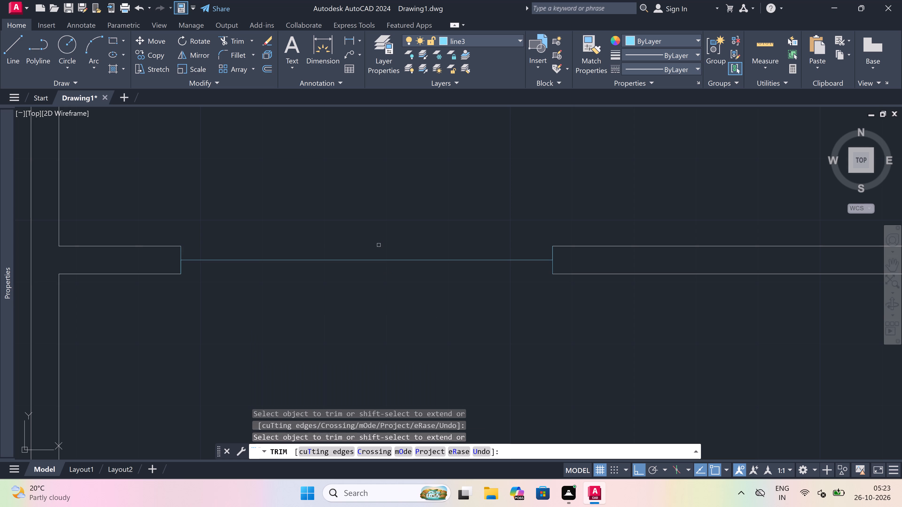
{"action": "key", "text": "Escape"}
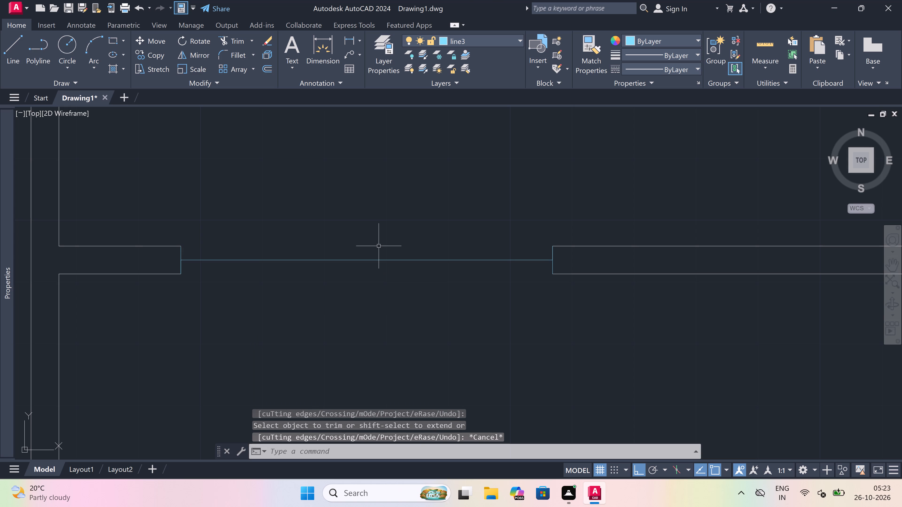
Draw line3 lines along the upper and lower wall faces across the 5' opening in the bottom large room's lower wall.
{"action": "type", "text": "l"}
{"action": "key", "text": "space"}
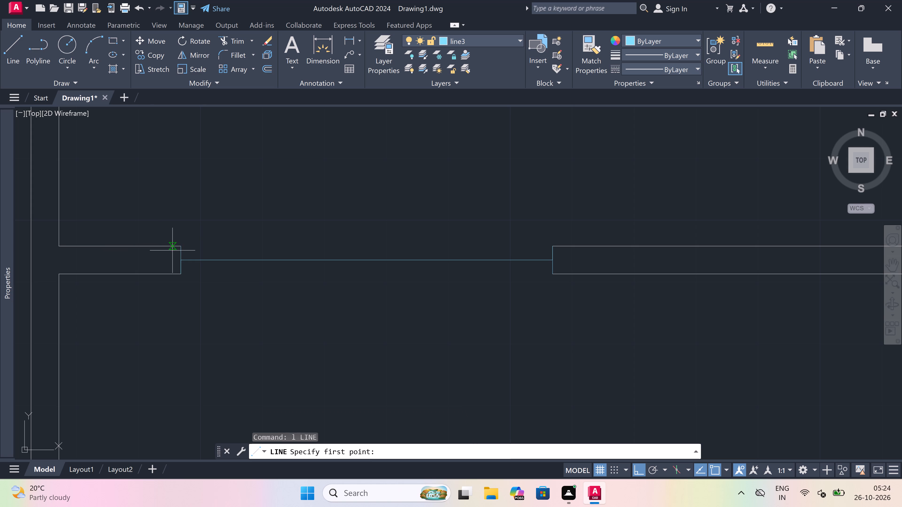
{"action": "left_click_drag", "start_coordinate": [179, 248], "coordinate": [182, 247]}
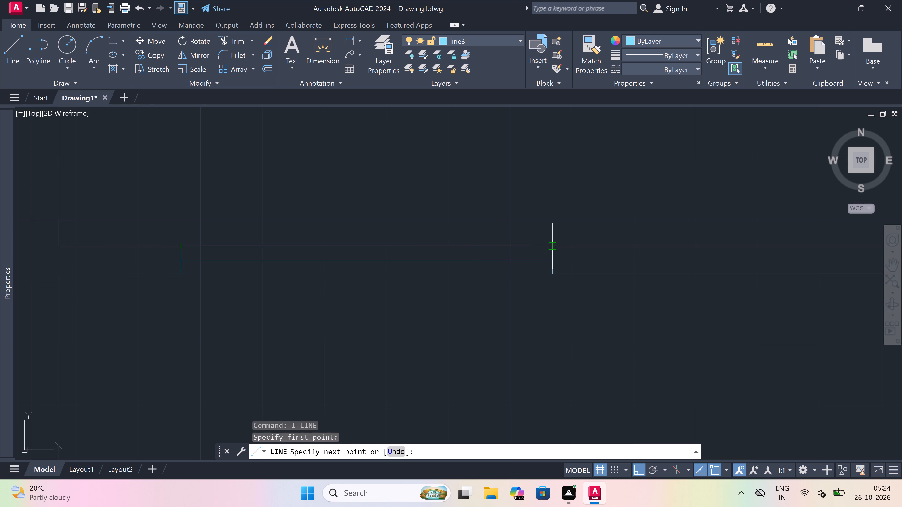
{"action": "left_click", "coordinate": [556, 246]}
{"action": "key", "text": "Escape"}
{"action": "key", "text": "space"}
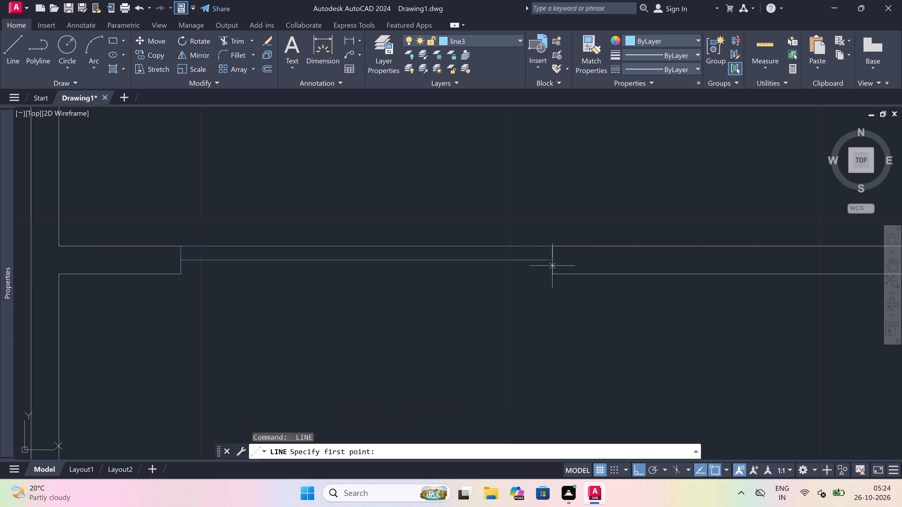
{"action": "left_click_drag", "start_coordinate": [552, 272], "coordinate": [528, 274]}
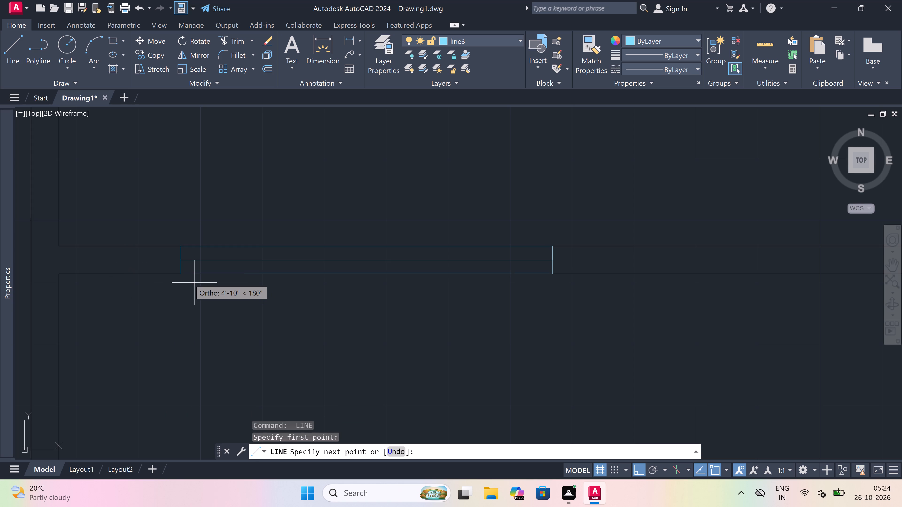
{"action": "left_click", "coordinate": [176, 273]}
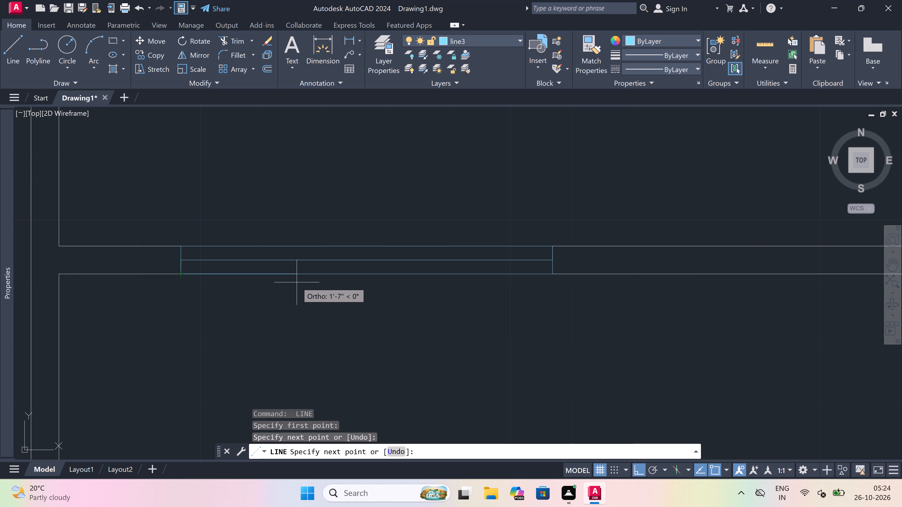
{"action": "key", "text": "Escape"}
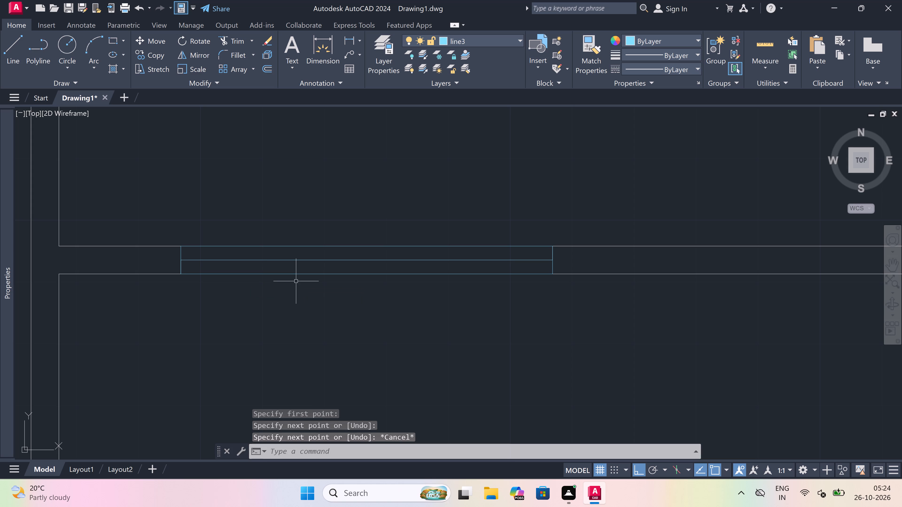
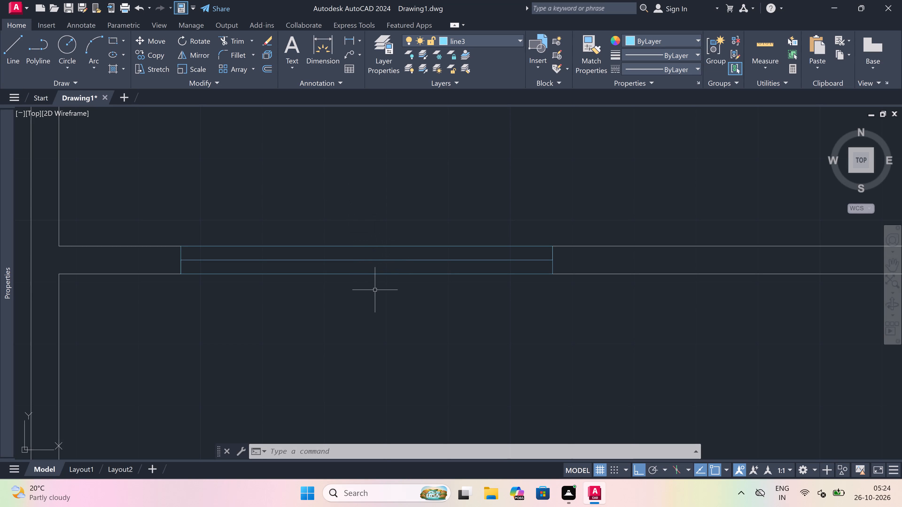
Draw a line3 end line across the lower wall of the small room just right of the bottom large room, near its left corner.
{"action": "scroll", "coordinate": [374, 293], "scroll_direction": "down", "scroll_amount": 2}
{"action": "scroll", "coordinate": [372, 321], "scroll_direction": "up", "scroll_amount": 1}
{"action": "scroll", "coordinate": [372, 321], "scroll_direction": "down", "scroll_amount": 3}
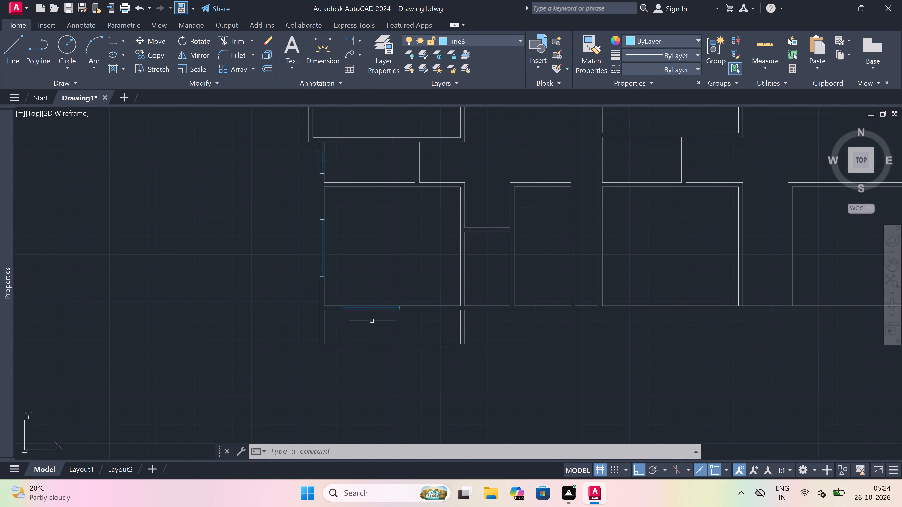
{"action": "scroll", "coordinate": [372, 321], "scroll_direction": "down", "scroll_amount": 2}
{"action": "scroll", "coordinate": [516, 332], "scroll_direction": "up", "scroll_amount": 2}
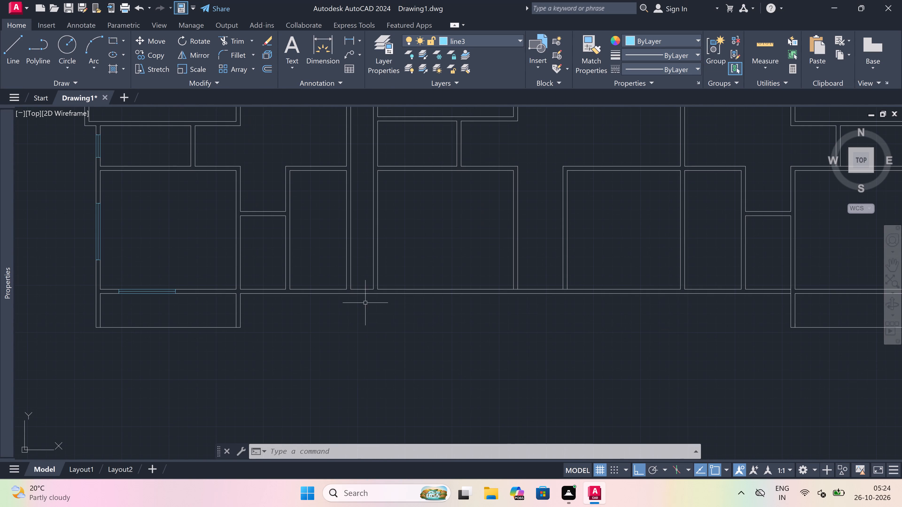
{"action": "key", "text": "space"}
{"action": "scroll", "coordinate": [229, 275], "scroll_direction": "up", "scroll_amount": 2}
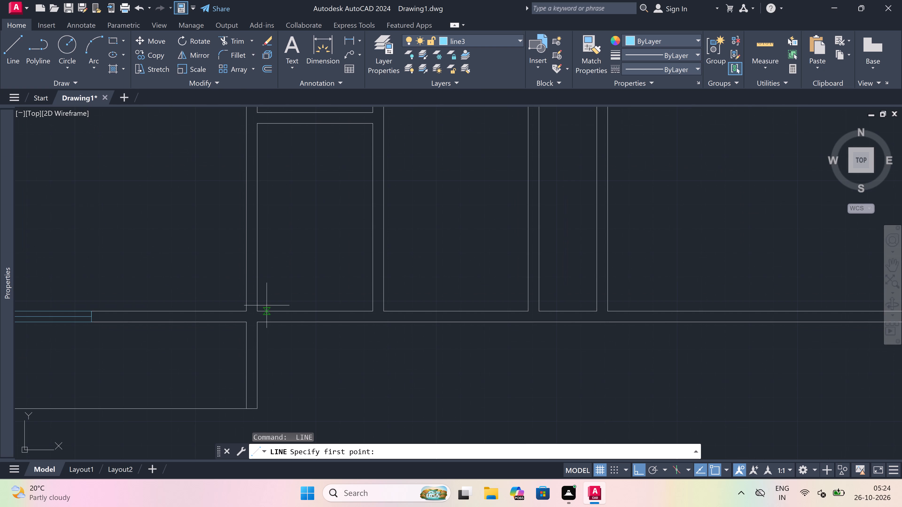
{"action": "scroll", "coordinate": [280, 315], "scroll_direction": "up", "scroll_amount": 3}
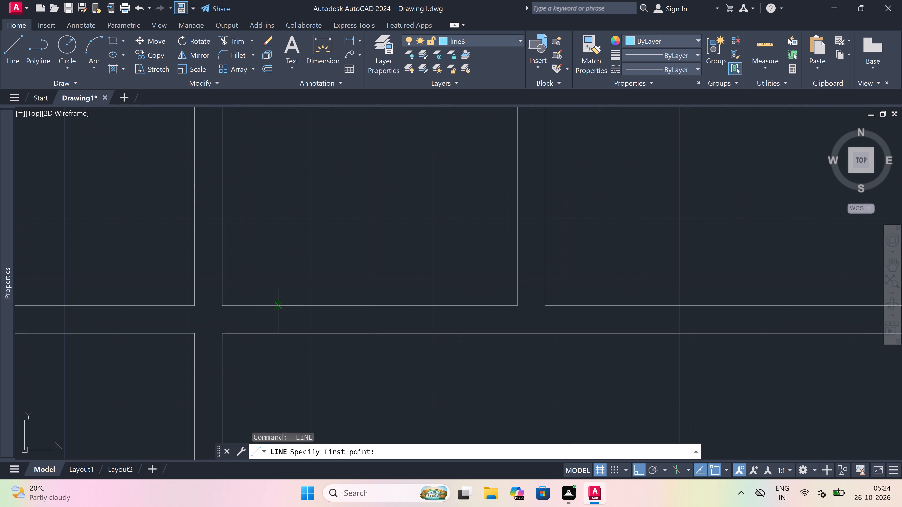
{"action": "left_click", "coordinate": [274, 307]}
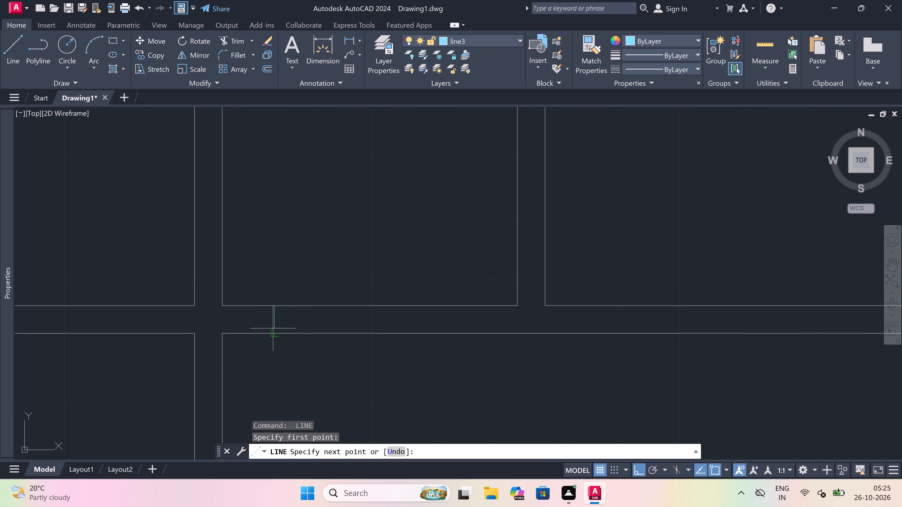
{"action": "left_click", "coordinate": [274, 330]}
Draw a 2' line rightward along the wall from the end line's midpoint and a second end line across the wall.
{"action": "left_click", "coordinate": [273, 317]}
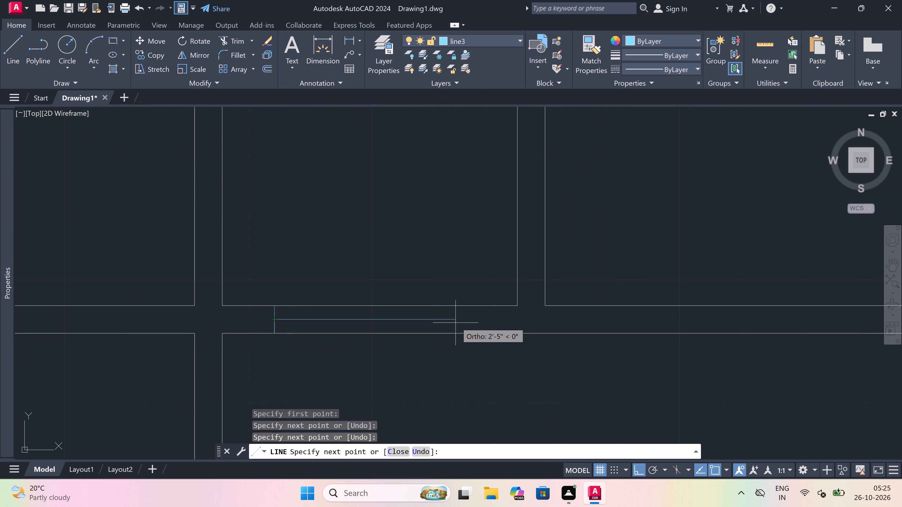
{"action": "type", "text": "2'"}
{"action": "key", "text": "space"}
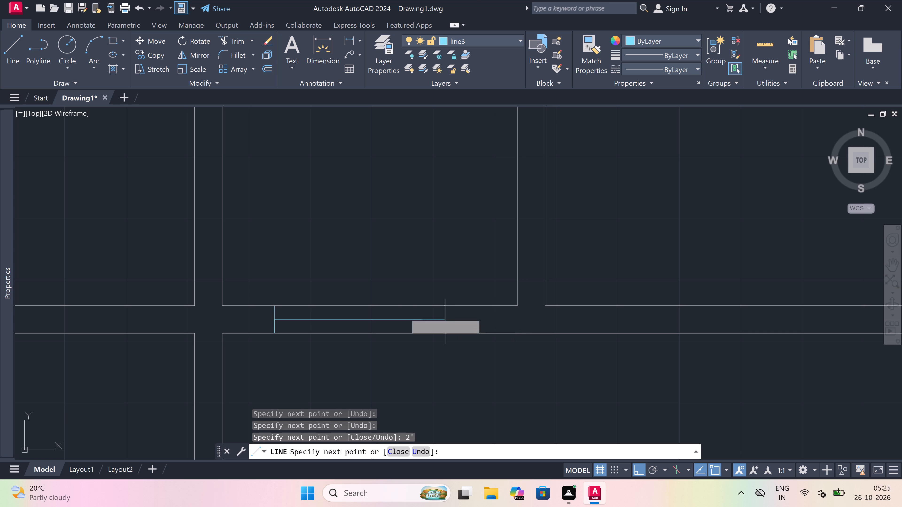
{"action": "left_click", "coordinate": [423, 307]}
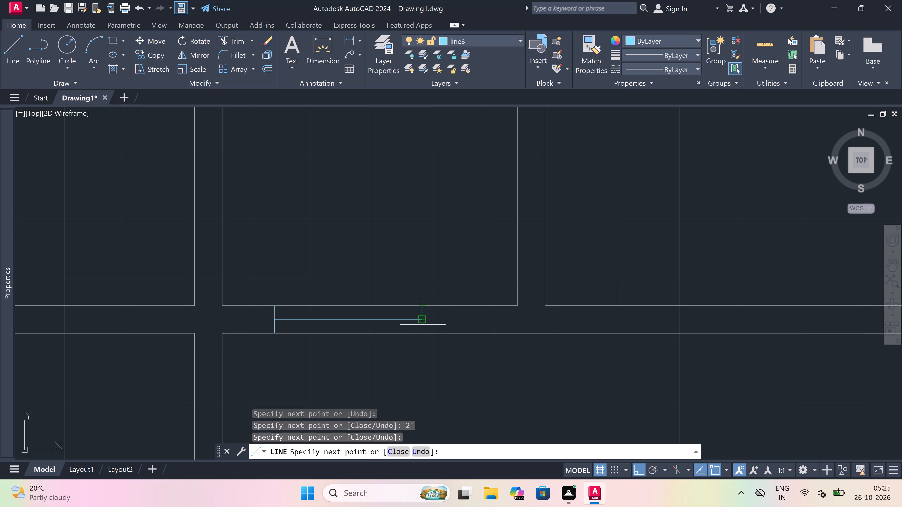
{"action": "left_click", "coordinate": [424, 333]}
{"action": "key", "text": "Escape"}
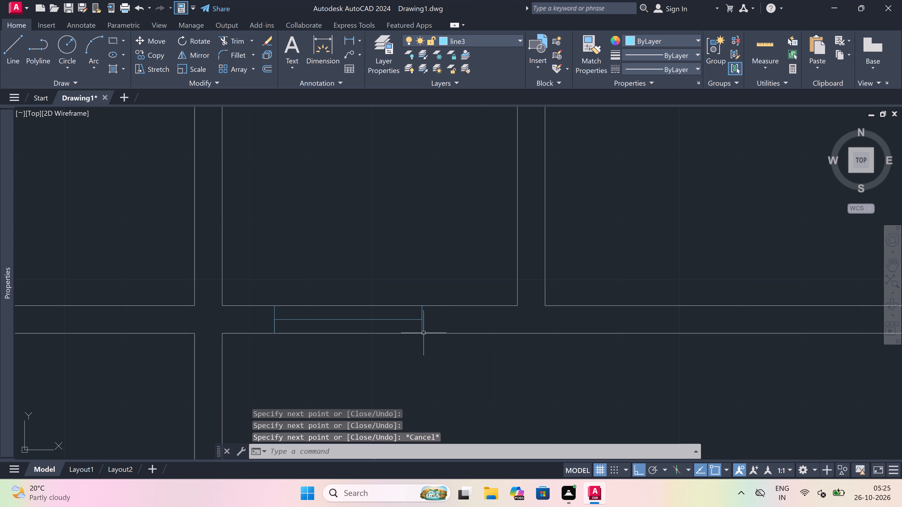
Trim both wall lines between the end lines of the 2' opening in the small room's lower wall.
{"action": "key", "text": "t"}
{"action": "key", "text": "r"}
{"action": "key", "text": "space"}
{"action": "left_click_drag", "start_coordinate": [368, 332], "coordinate": [367, 338]}
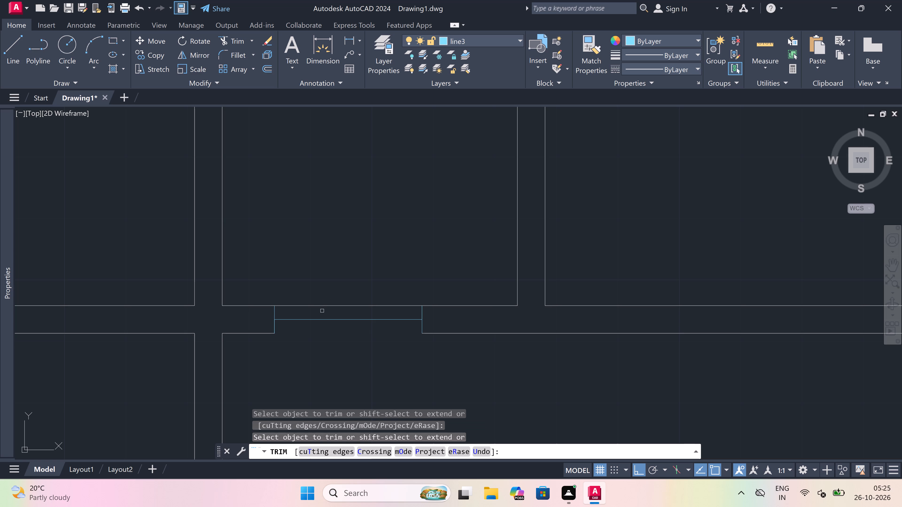
{"action": "left_click", "coordinate": [322, 305]}
{"action": "key", "text": "Escape"}
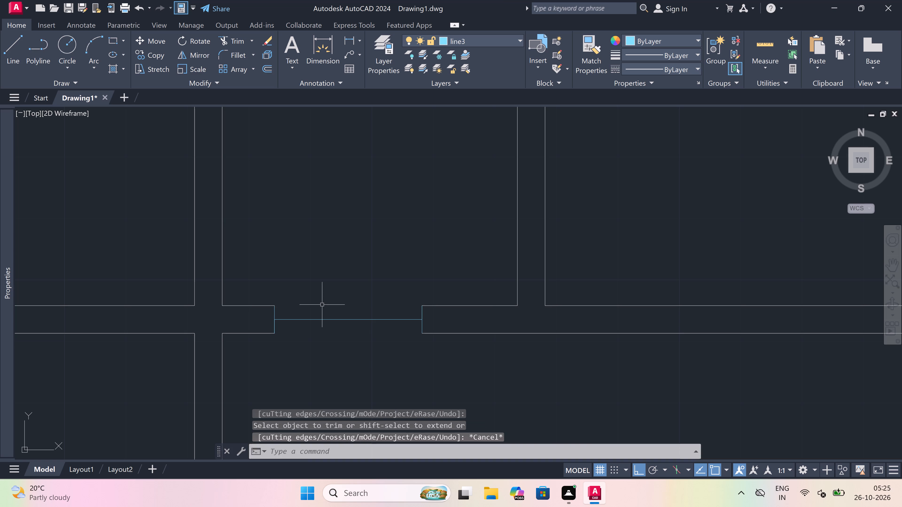
Draw line3 lines along the upper and lower wall faces across the 2' opening in the small room's lower wall.
{"action": "type", "text": "l"}
{"action": "key", "text": "space"}
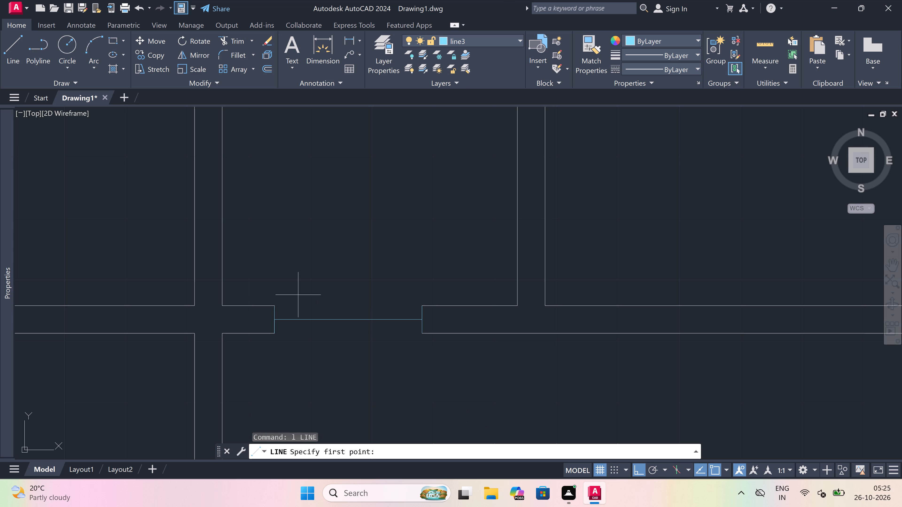
{"action": "left_click", "coordinate": [272, 307]}
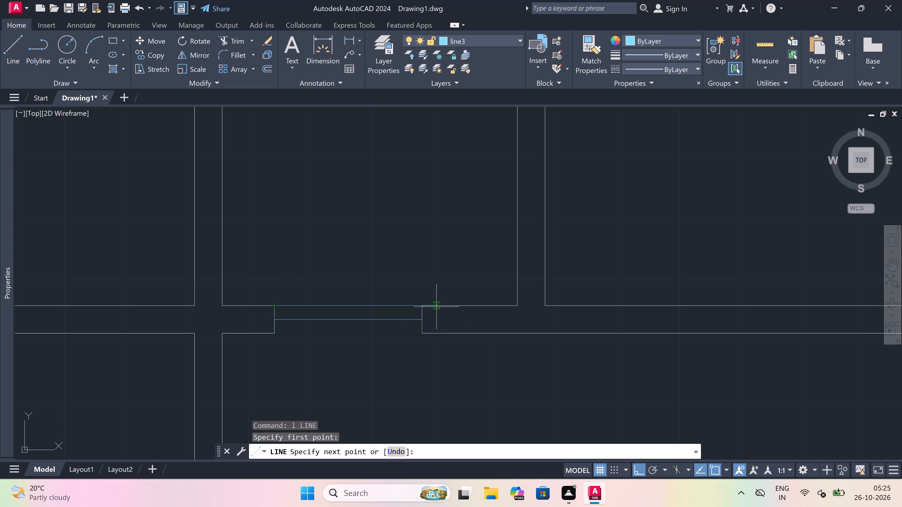
{"action": "left_click", "coordinate": [423, 306]}
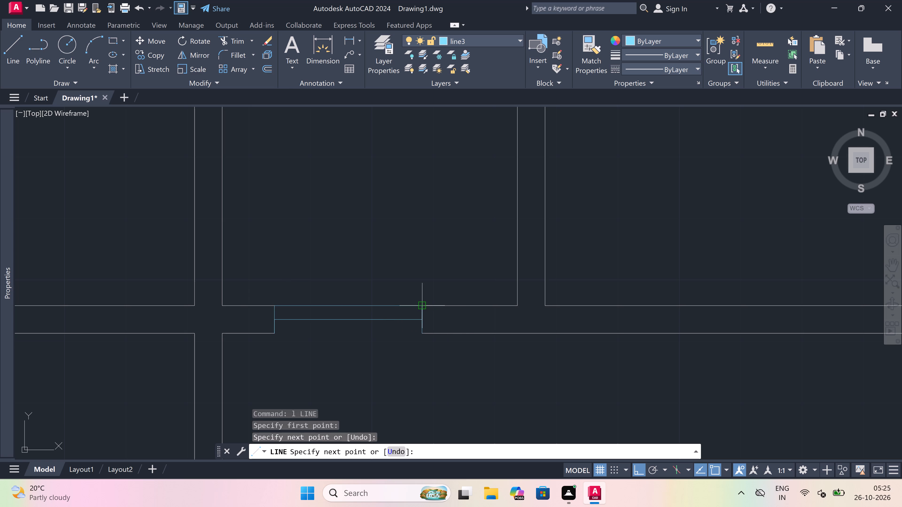
{"action": "key", "text": "Escape"}
{"action": "key", "text": "space"}
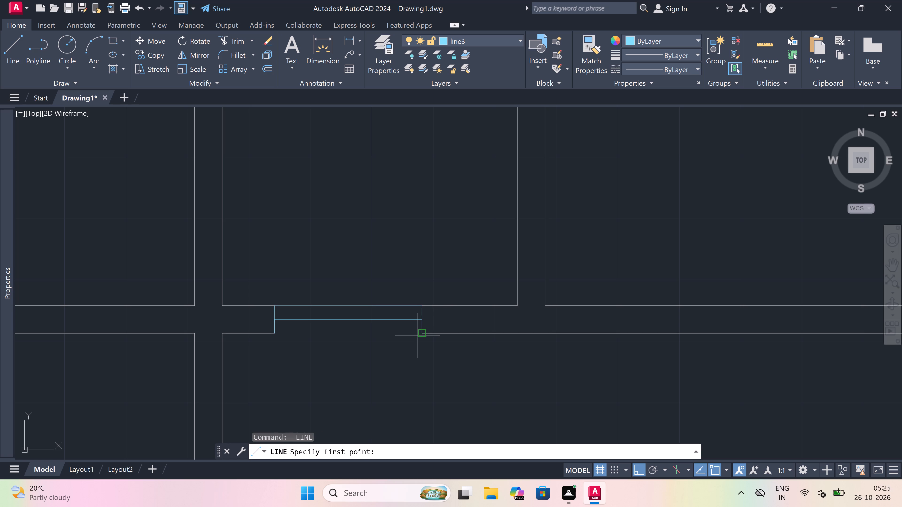
{"action": "left_click", "coordinate": [419, 335]}
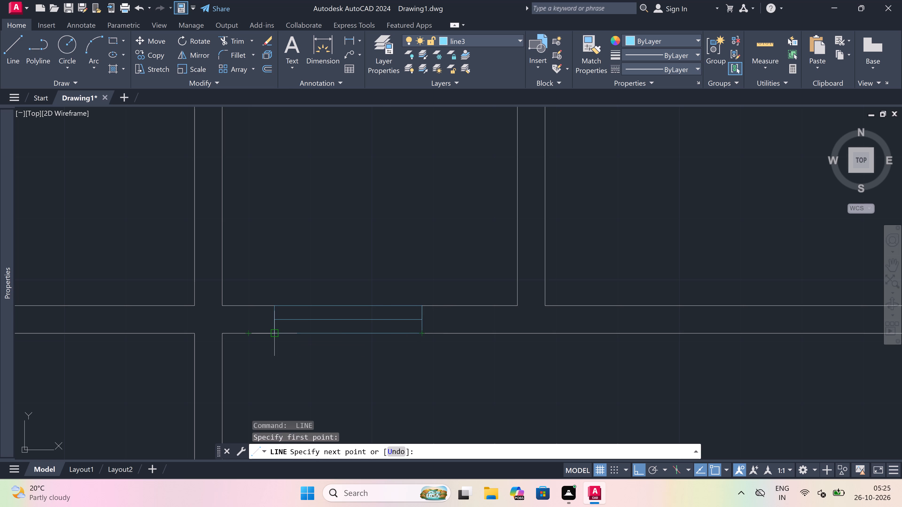
{"action": "left_click", "coordinate": [277, 336]}
{"action": "key", "text": "Escape"}
Draw a line3 end line across the lower wall of the next room to the right, near its left corner.
{"action": "scroll", "coordinate": [264, 340], "scroll_direction": "down", "scroll_amount": 1}
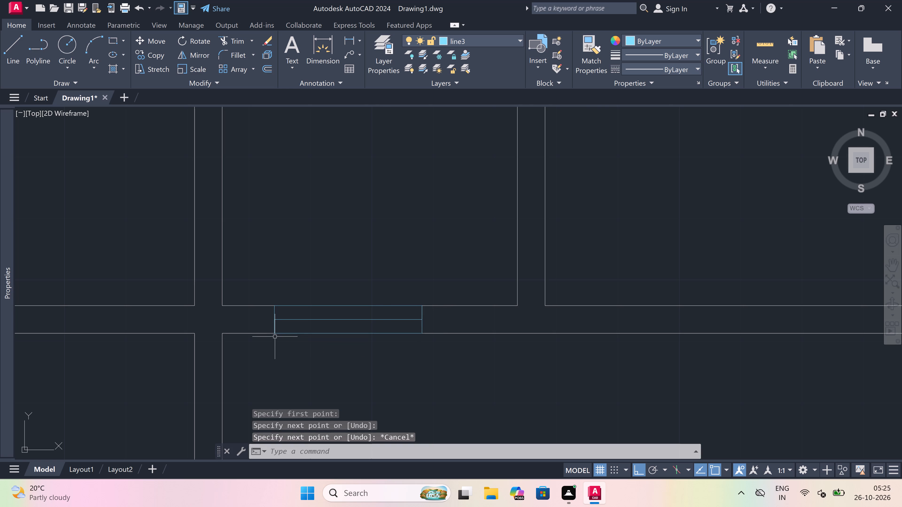
{"action": "scroll", "coordinate": [264, 340], "scroll_direction": "down", "scroll_amount": 2}
{"action": "scroll", "coordinate": [365, 328], "scroll_direction": "up", "scroll_amount": 2}
{"action": "key", "text": "space"}
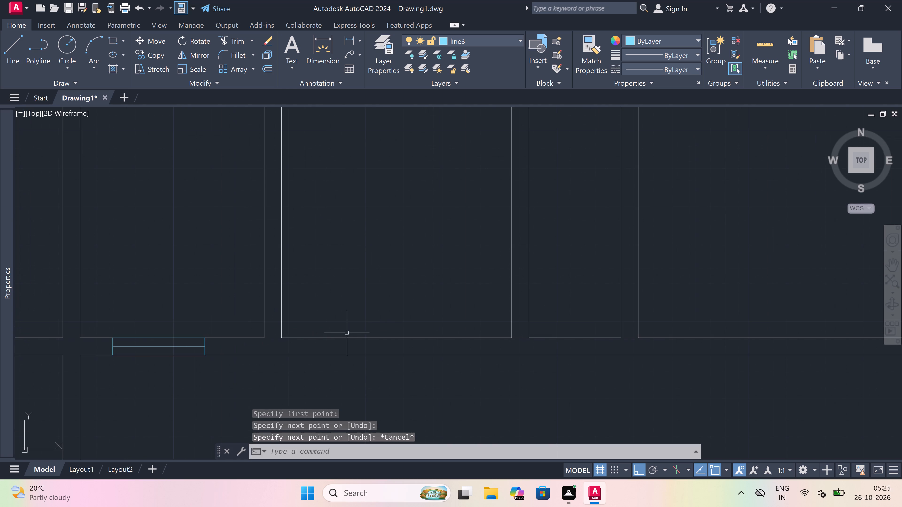
{"action": "left_click", "coordinate": [327, 335]}
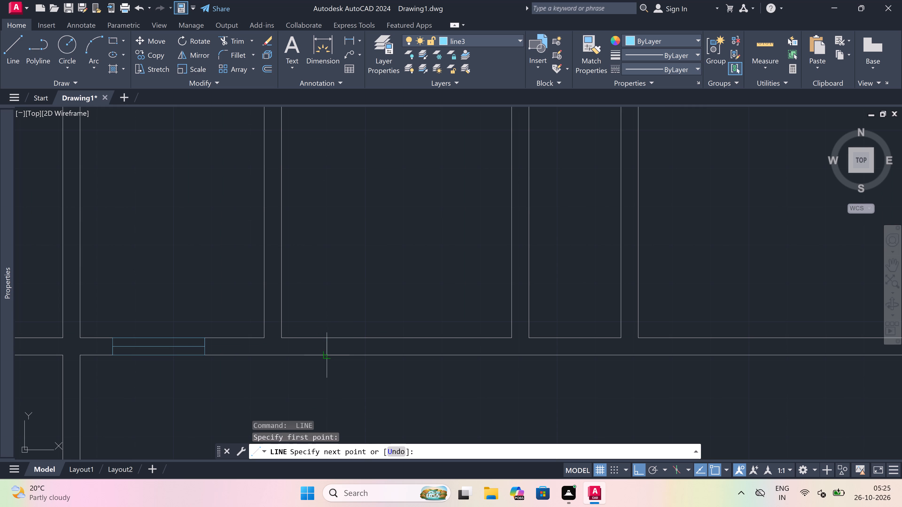
{"action": "left_click", "coordinate": [324, 352]}
Draw a 3' line rightward along the wall from the end line's midpoint and a second end line across the wall.
{"action": "left_click", "coordinate": [324, 345]}
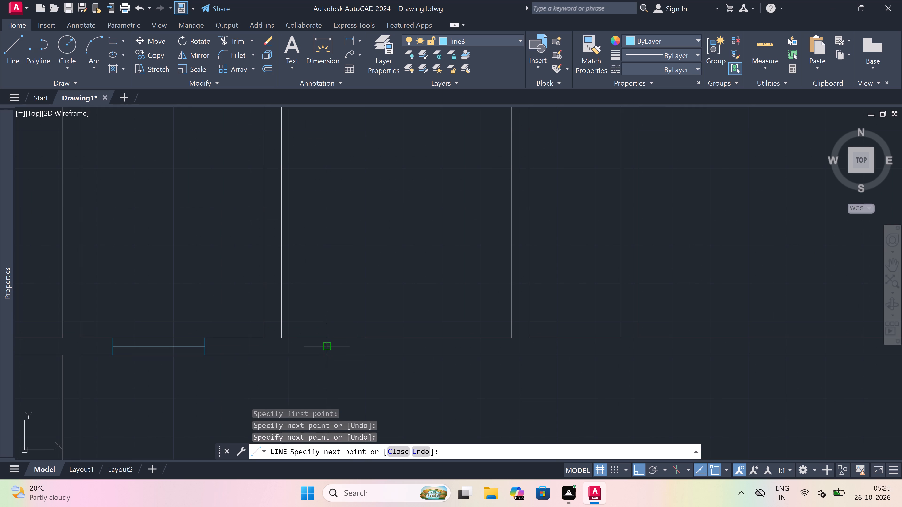
{"action": "scroll", "coordinate": [391, 345], "scroll_direction": "up", "scroll_amount": 3}
{"action": "type", "text": "3'"}
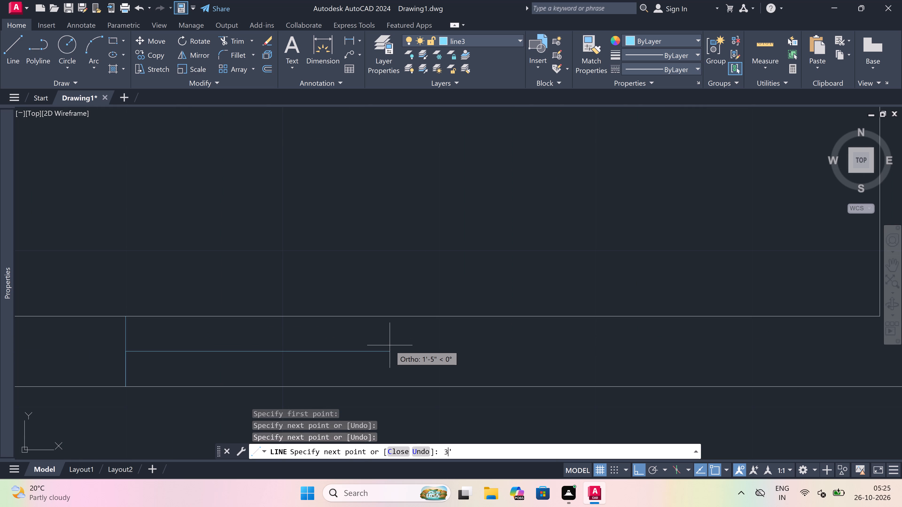
{"action": "key", "text": "space"}
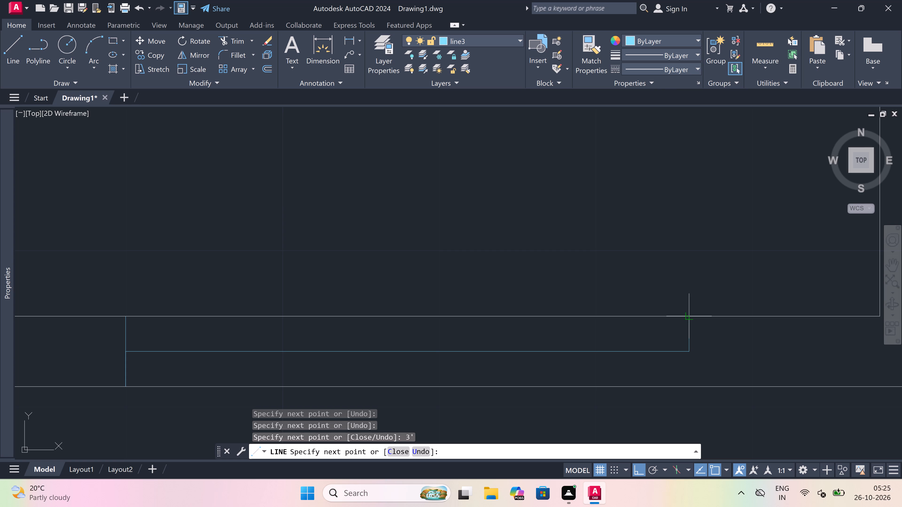
{"action": "left_click", "coordinate": [691, 315]}
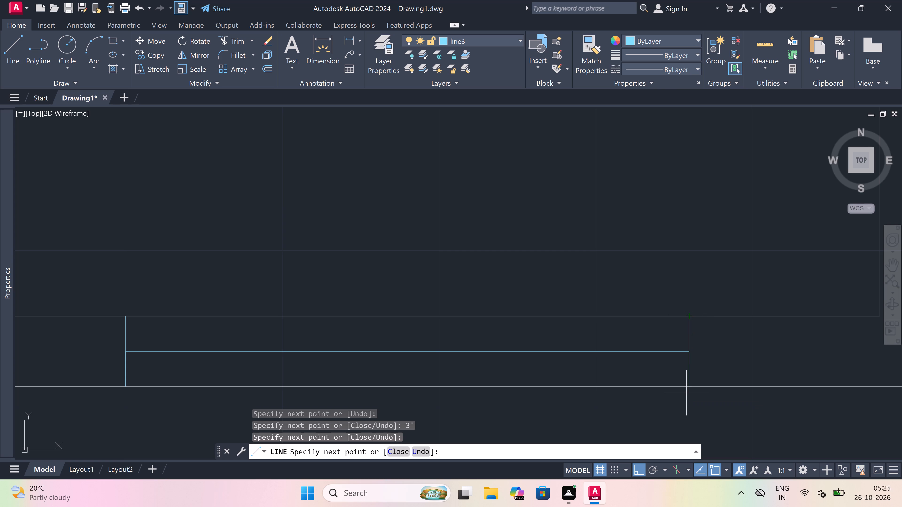
{"action": "left_click", "coordinate": [688, 386]}
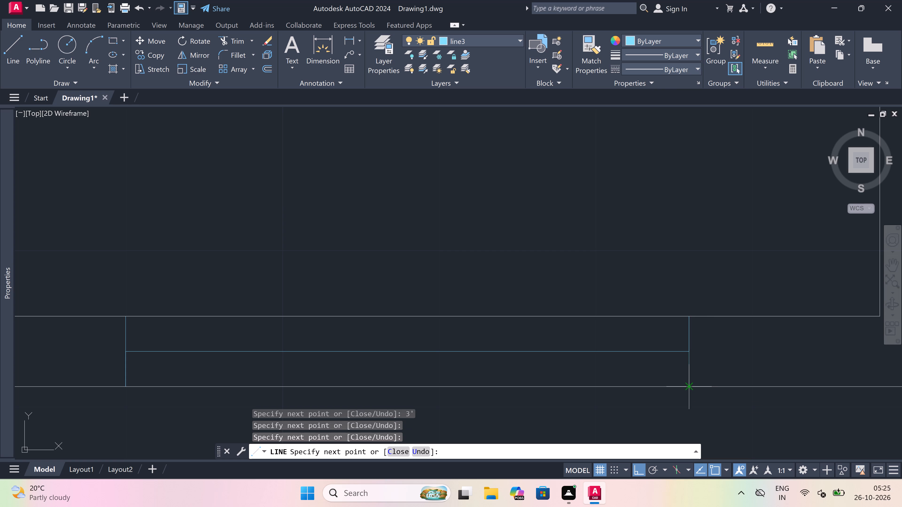
{"action": "key", "text": "Escape"}
Trim both wall lines between the end lines of the 3' opening in this room's lower wall.
{"action": "type", "text": "tr"}
{"action": "key", "text": "space"}
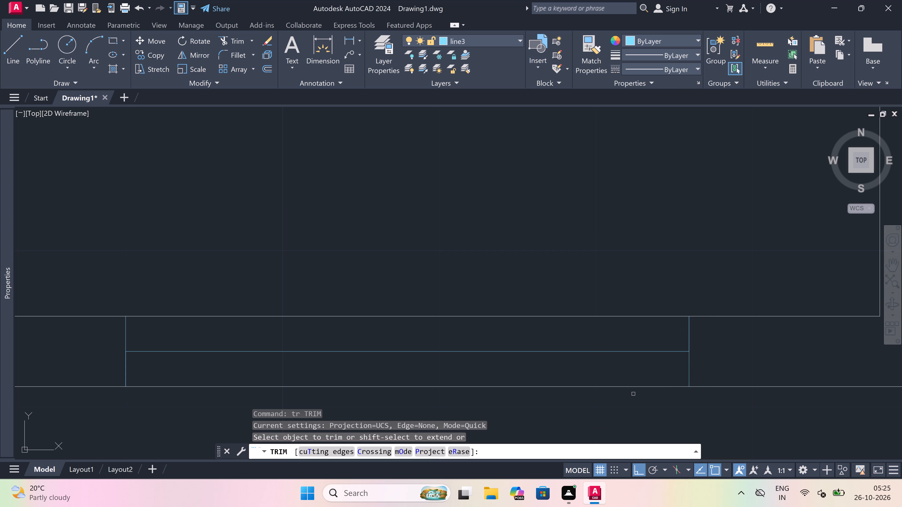
{"action": "left_click", "coordinate": [633, 383]}
{"action": "left_click", "coordinate": [624, 398]}
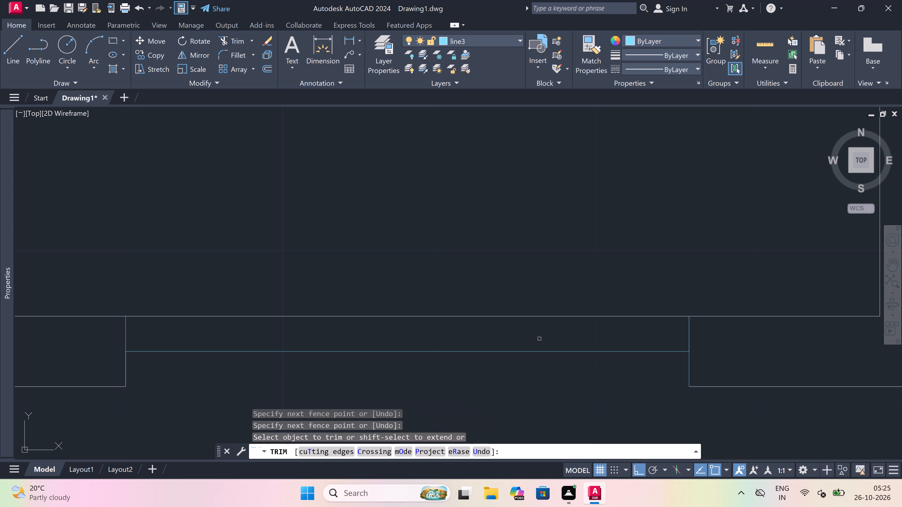
{"action": "left_click", "coordinate": [539, 339]}
{"action": "left_click", "coordinate": [513, 290]}
{"action": "key", "text": "Escape"}
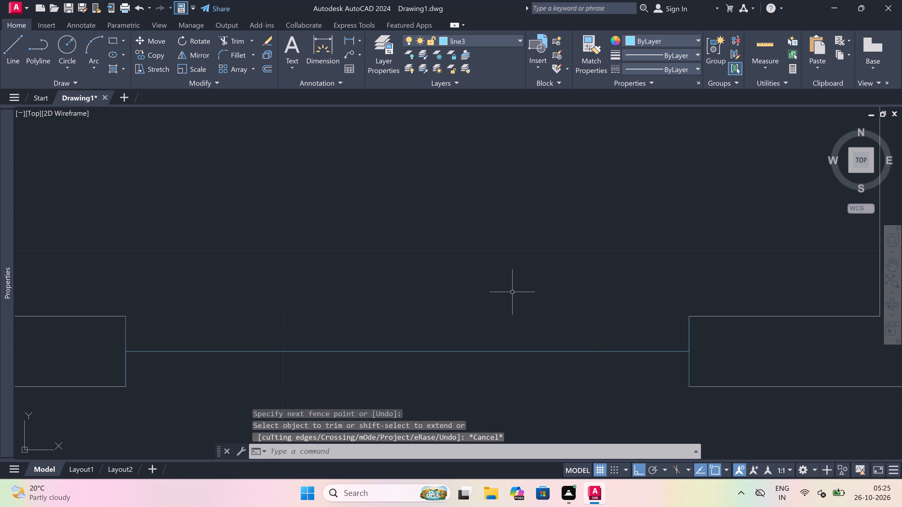
Draw line3 lines along the upper and lower wall faces across the 3' opening in this room's lower wall.
{"action": "type", "text": "l"}
{"action": "key", "text": "space"}
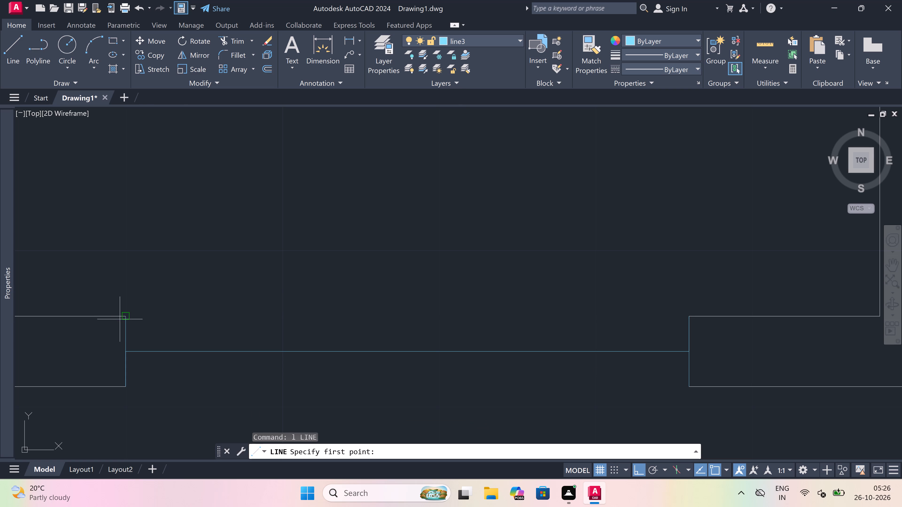
{"action": "left_click_drag", "start_coordinate": [123, 315], "coordinate": [126, 314]}
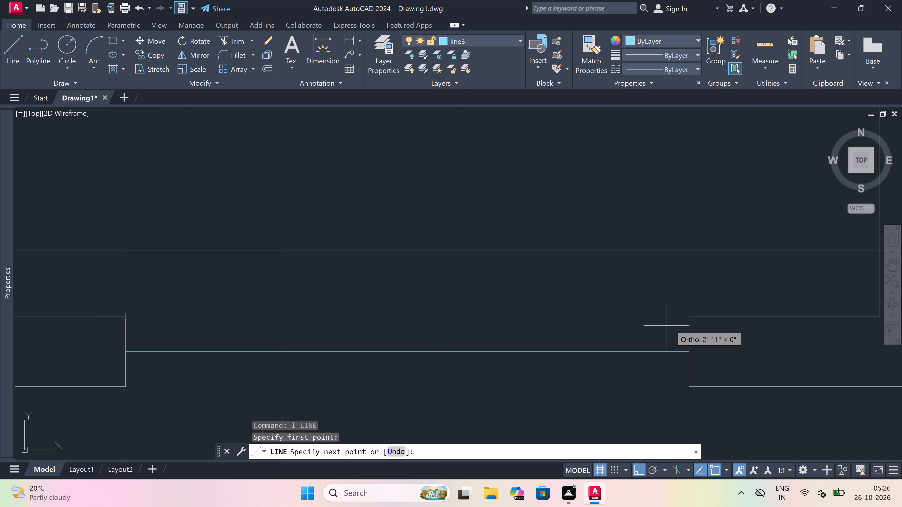
{"action": "left_click", "coordinate": [688, 321]}
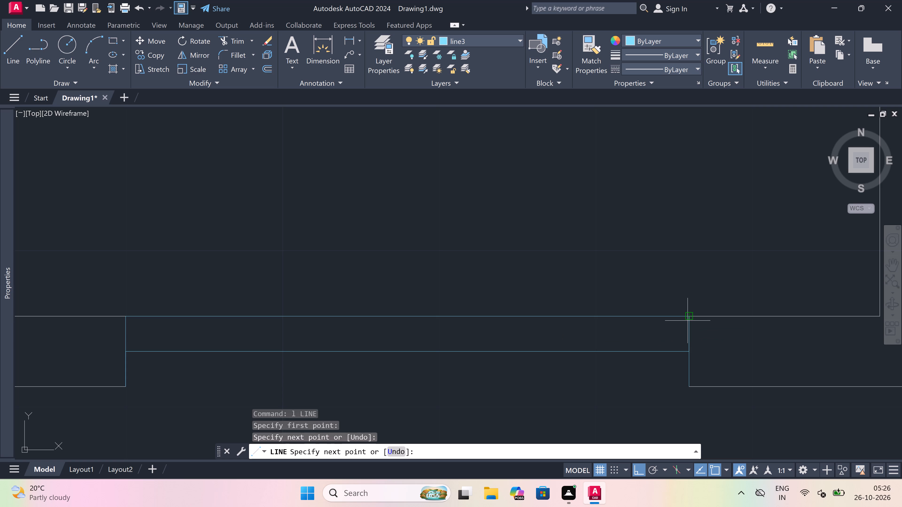
{"action": "key", "text": "Escape"}
{"action": "key", "text": "space"}
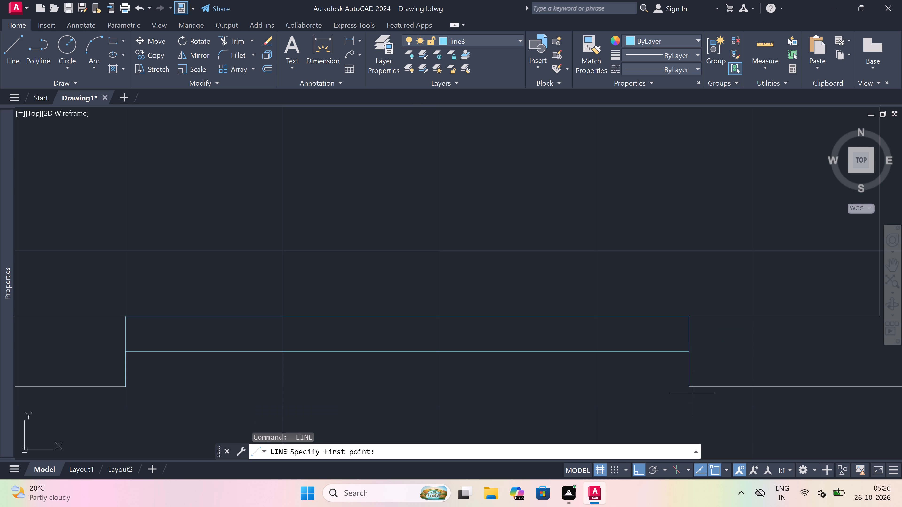
{"action": "left_click_drag", "start_coordinate": [690, 385], "coordinate": [678, 384]}
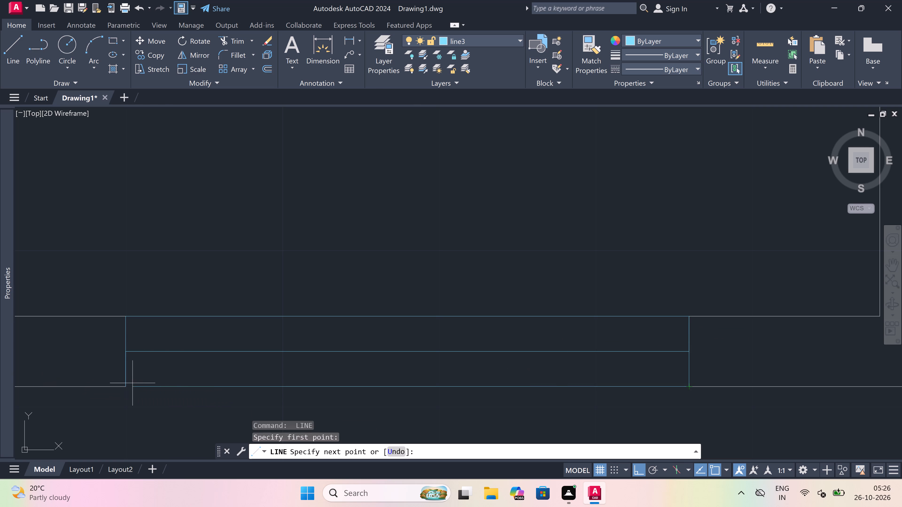
{"action": "left_click", "coordinate": [126, 387]}
{"action": "key", "text": "Escape"}
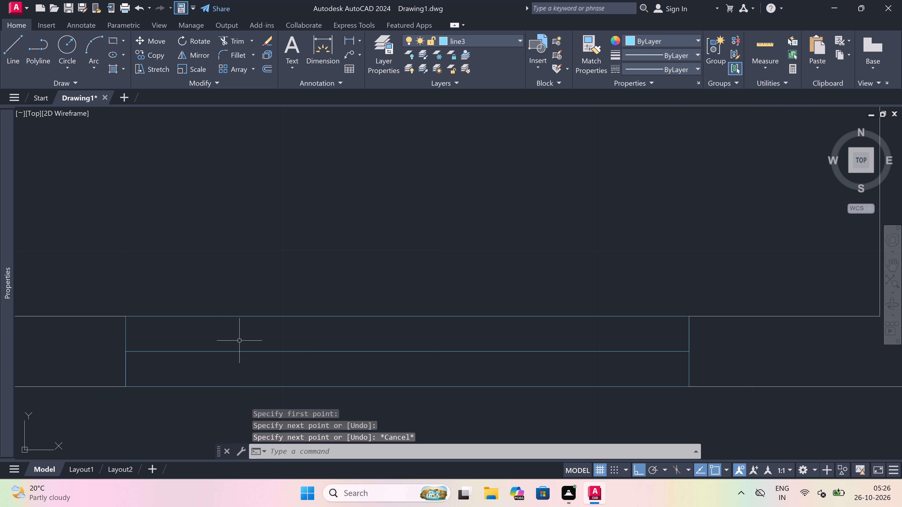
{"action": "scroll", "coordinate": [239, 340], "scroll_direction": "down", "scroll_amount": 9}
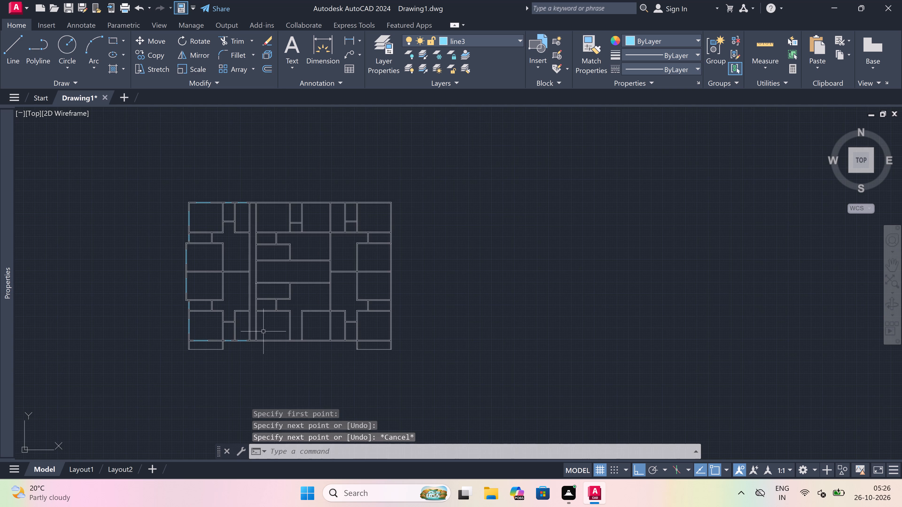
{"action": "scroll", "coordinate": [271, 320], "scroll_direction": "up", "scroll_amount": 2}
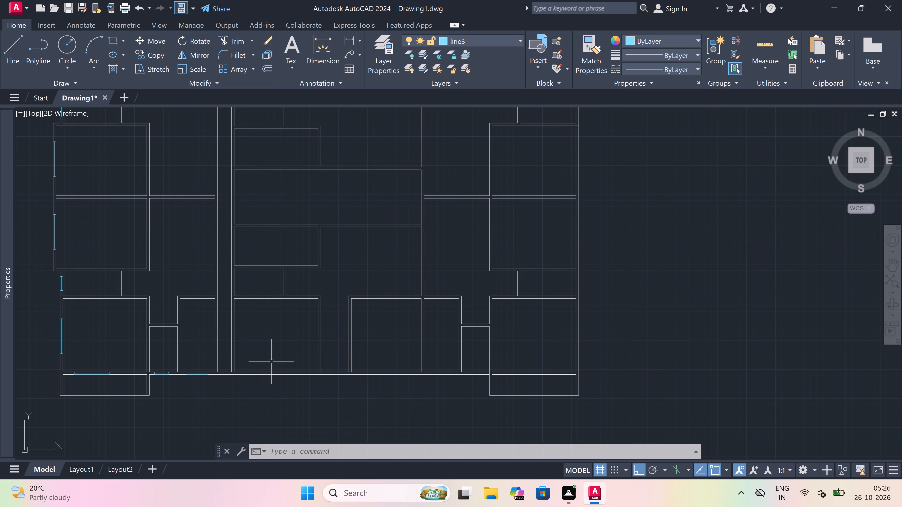
Draw a line3 end line across the lower wall of the left central room, near its left corner.
{"action": "scroll", "coordinate": [289, 360], "scroll_direction": "up", "scroll_amount": 1}
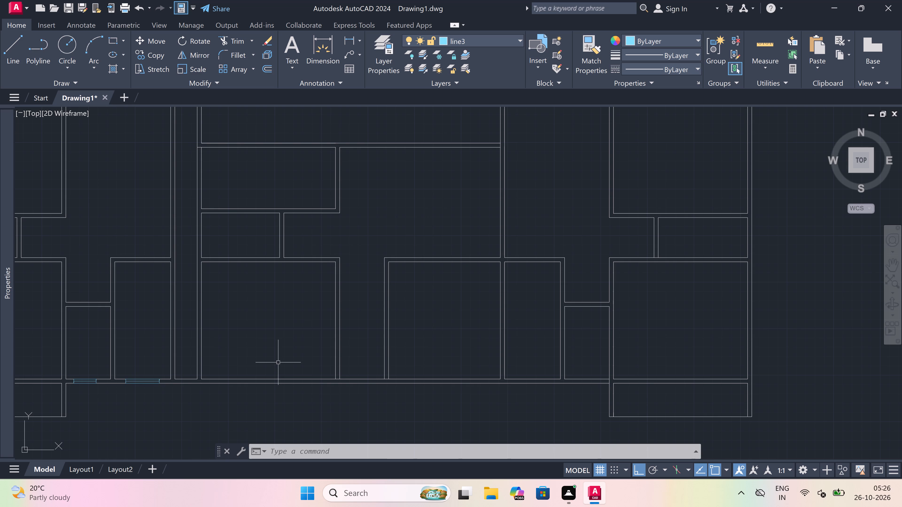
{"action": "key", "text": "space"}
{"action": "scroll", "coordinate": [229, 393], "scroll_direction": "up", "scroll_amount": 1}
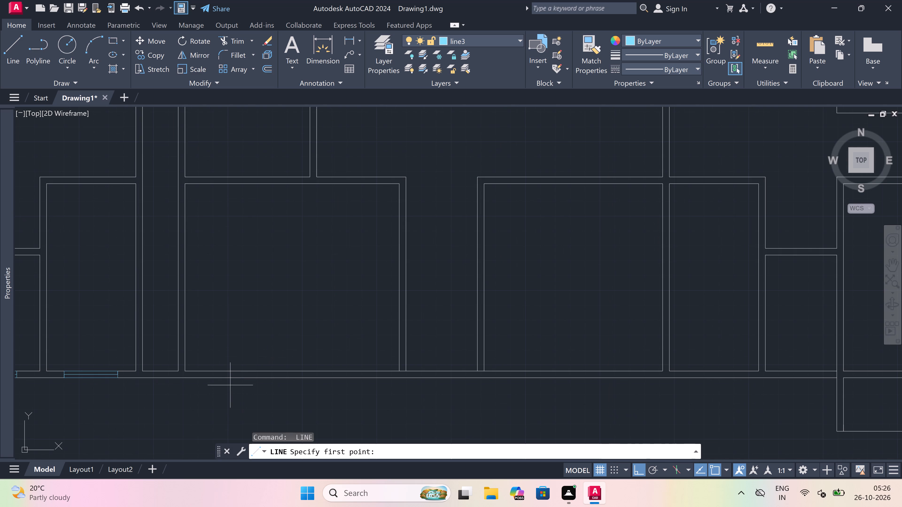
{"action": "left_click", "coordinate": [220, 370]}
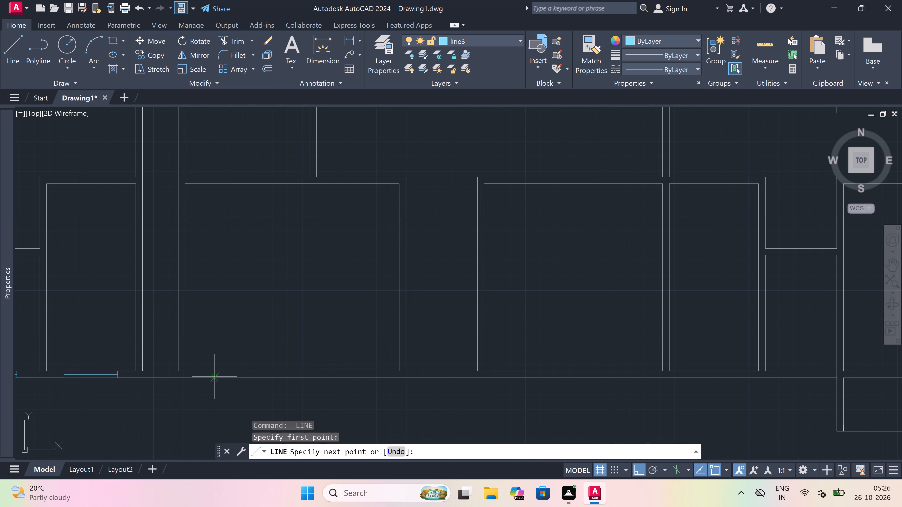
{"action": "scroll", "coordinate": [214, 376], "scroll_direction": "up", "scroll_amount": 4}
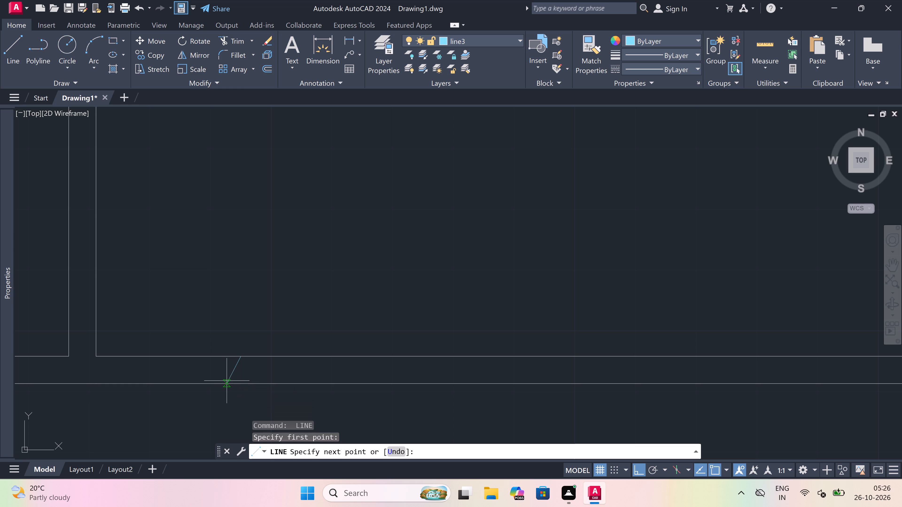
{"action": "left_click", "coordinate": [241, 382]}
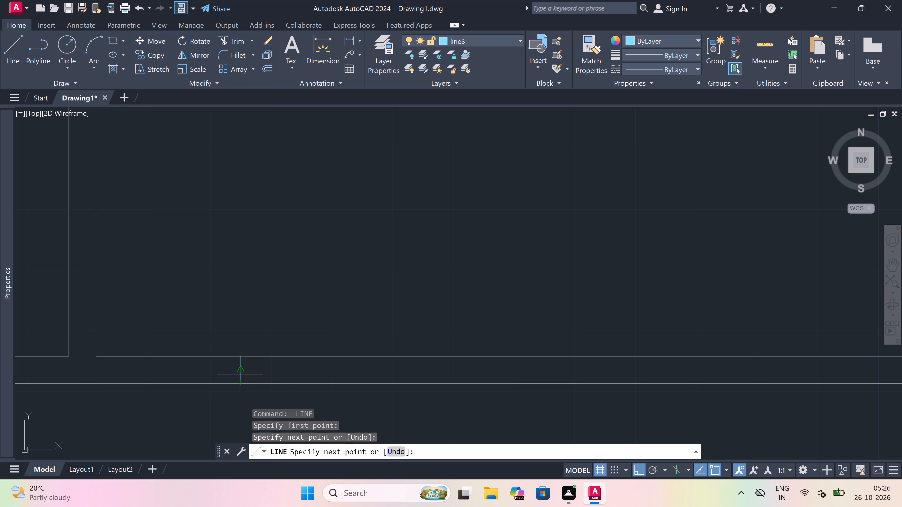
Draw a 5' line rightward along the wall from the end line's midpoint and a second end line across the wall.
{"action": "left_click", "coordinate": [240, 373]}
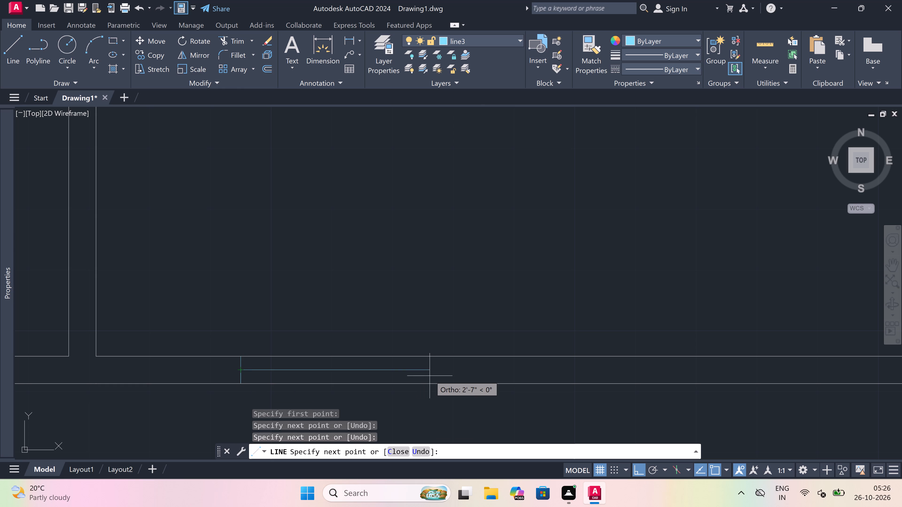
{"action": "key", "text": "5"}
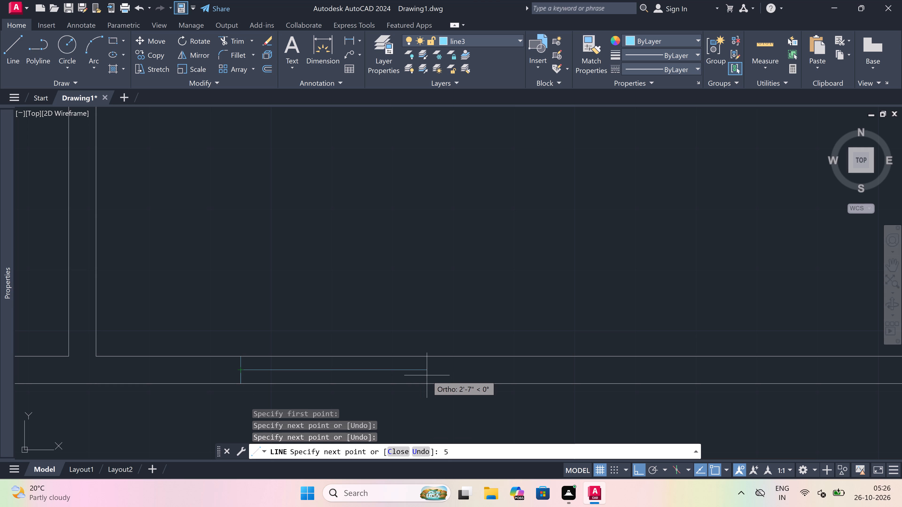
{"action": "type", "text": "'"}
{"action": "key", "text": "space"}
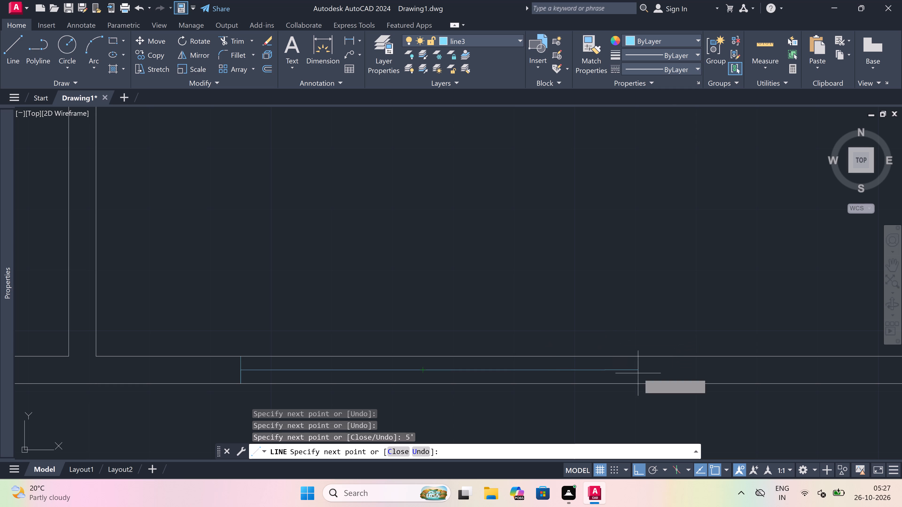
{"action": "scroll", "coordinate": [612, 349], "scroll_direction": "up", "scroll_amount": 2}
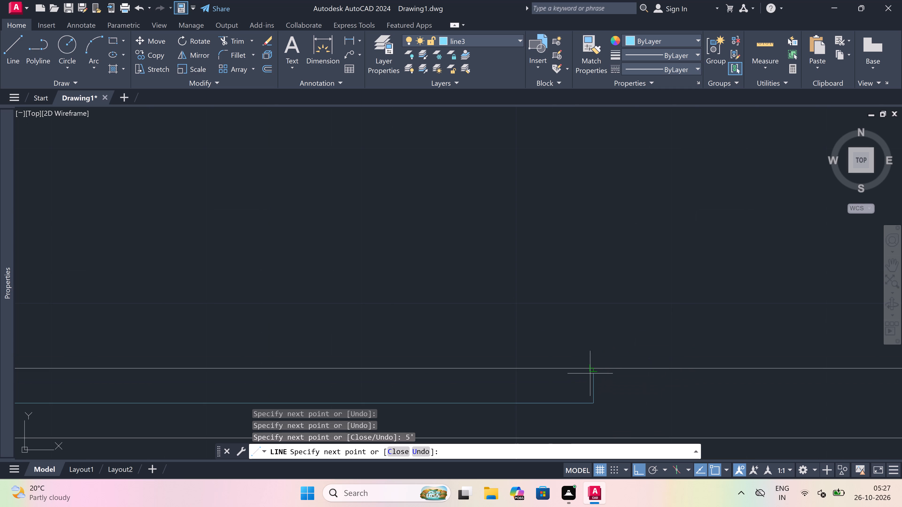
{"action": "left_click", "coordinate": [591, 369]}
{"action": "scroll", "coordinate": [562, 316], "scroll_direction": "down", "scroll_amount": 5}
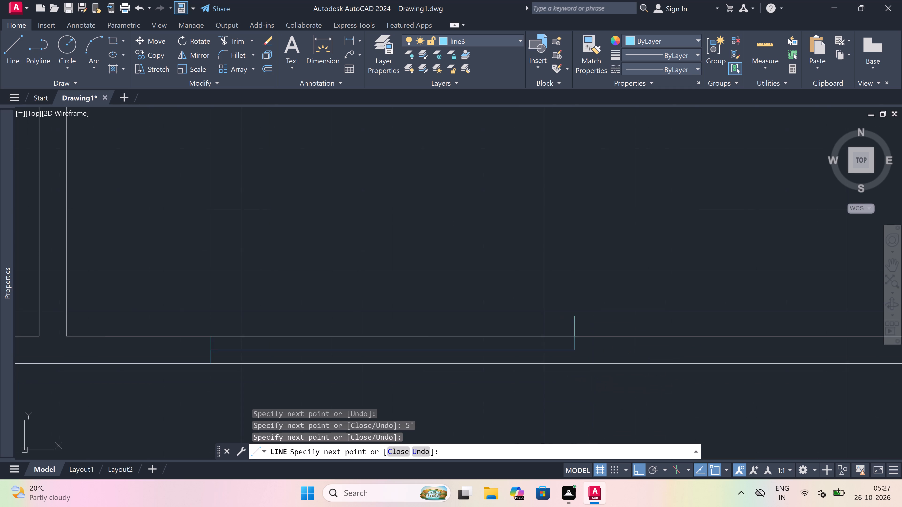
{"action": "scroll", "coordinate": [569, 349], "scroll_direction": "up", "scroll_amount": 5}
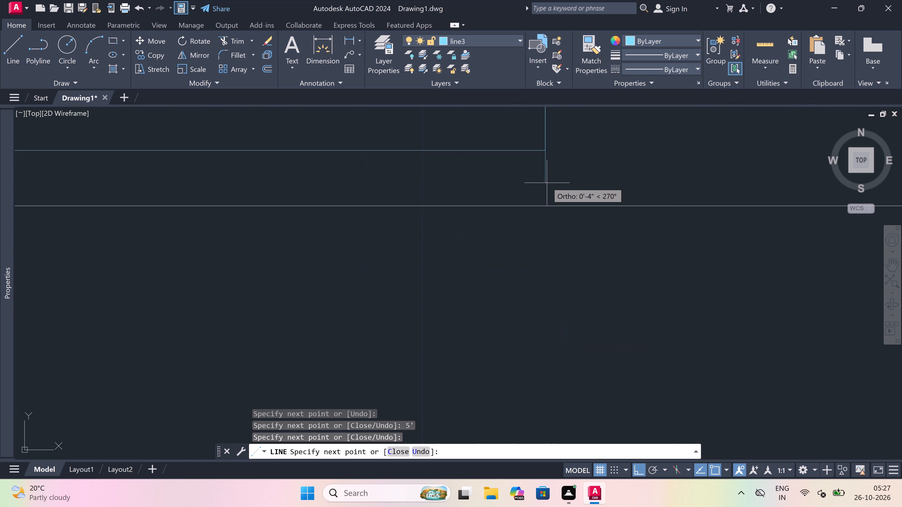
{"action": "left_click", "coordinate": [546, 207]}
{"action": "key", "text": "Escape"}
Trim both wall lines between the end lines of the 5' opening in the left central room's lower wall.
{"action": "scroll", "coordinate": [460, 227], "scroll_direction": "down", "scroll_amount": 4}
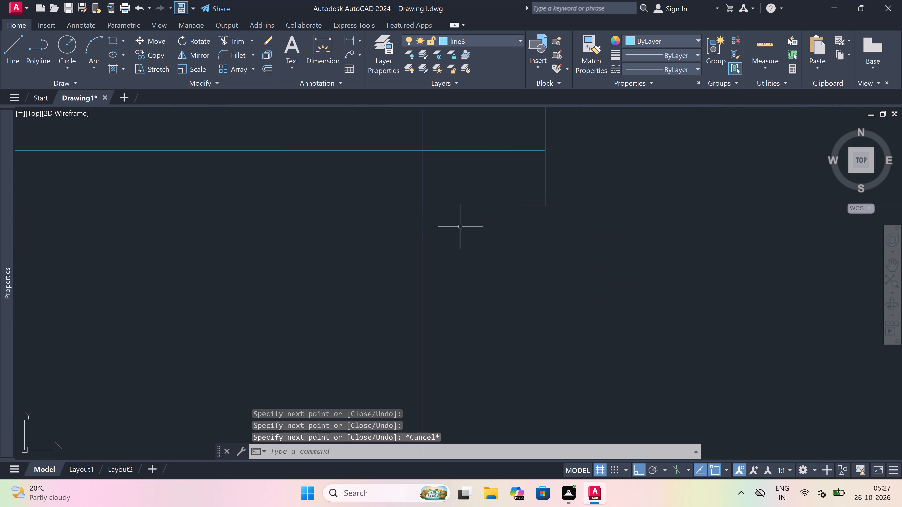
{"action": "scroll", "coordinate": [458, 233], "scroll_direction": "up", "scroll_amount": 1}
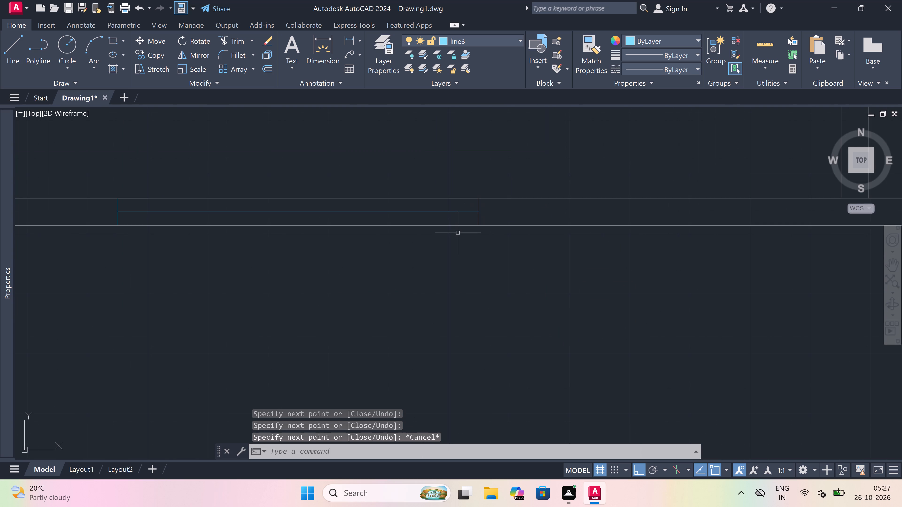
{"action": "type", "text": "tr"}
{"action": "key", "text": "space"}
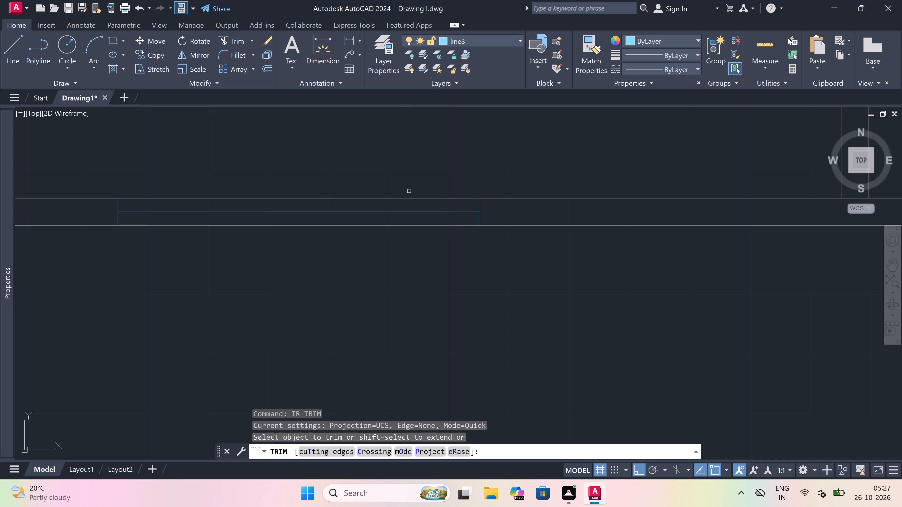
{"action": "left_click", "coordinate": [401, 198]}
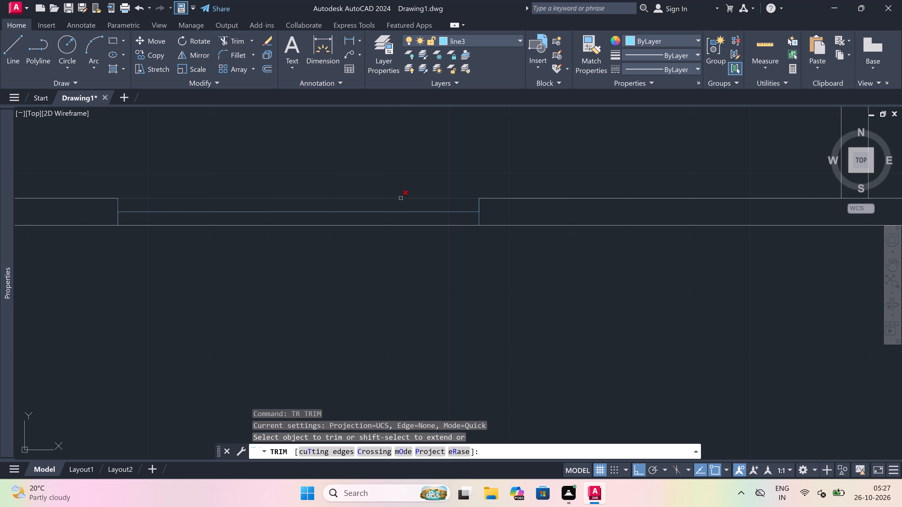
{"action": "left_click", "coordinate": [396, 220]}
{"action": "left_click", "coordinate": [385, 242]}
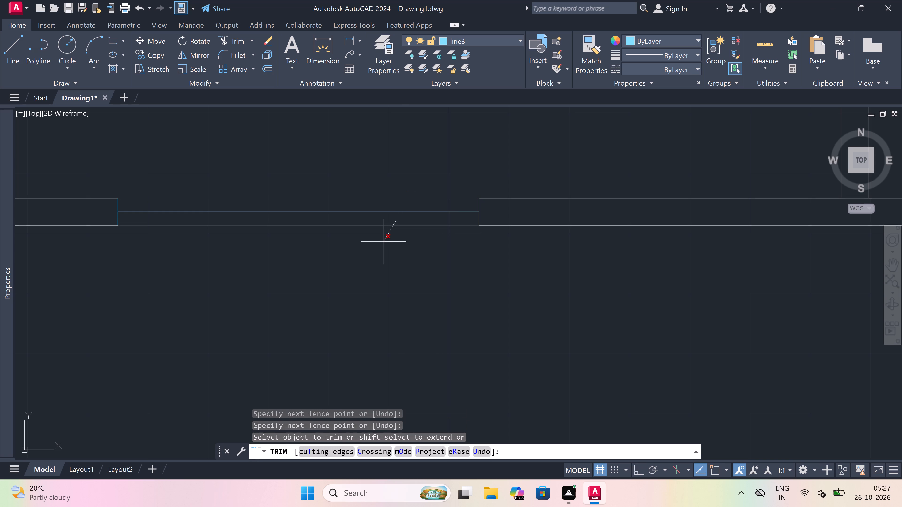
{"action": "key", "text": "Escape"}
Draw line3 lines along the upper and lower wall faces across the 5' opening in the left central room's lower wall.
{"action": "type", "text": "l"}
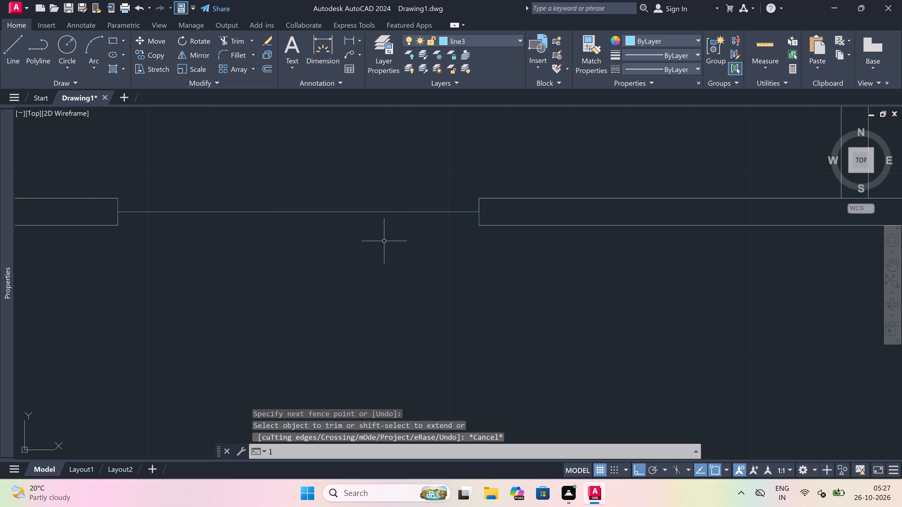
{"action": "key", "text": "space"}
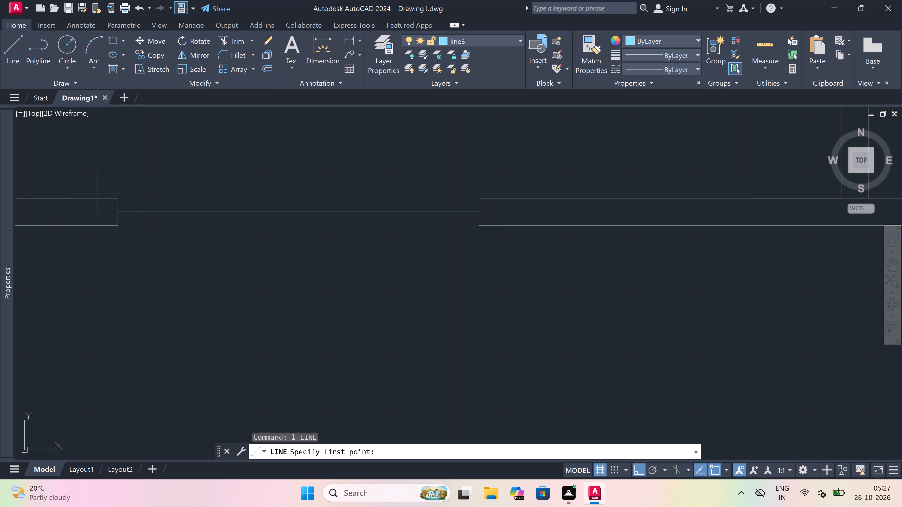
{"action": "left_click", "coordinate": [119, 199]}
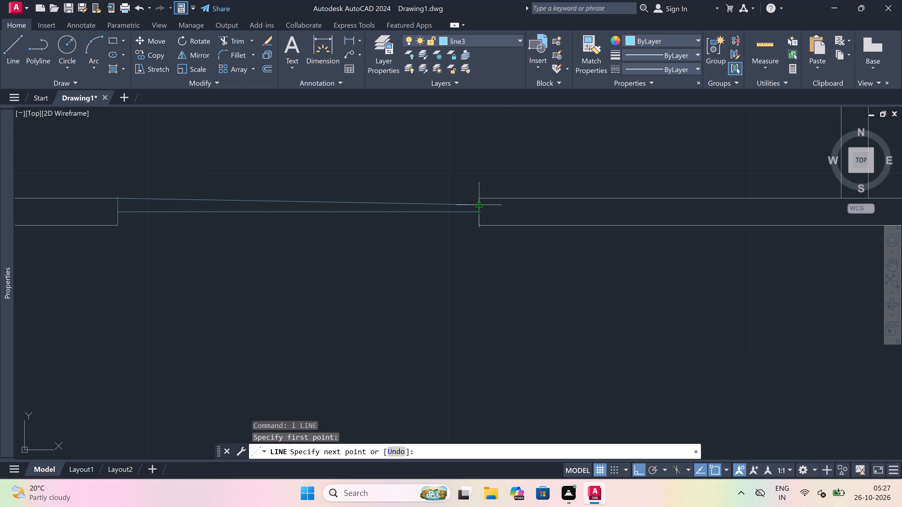
{"action": "left_click", "coordinate": [480, 196]}
{"action": "key", "text": "Escape"}
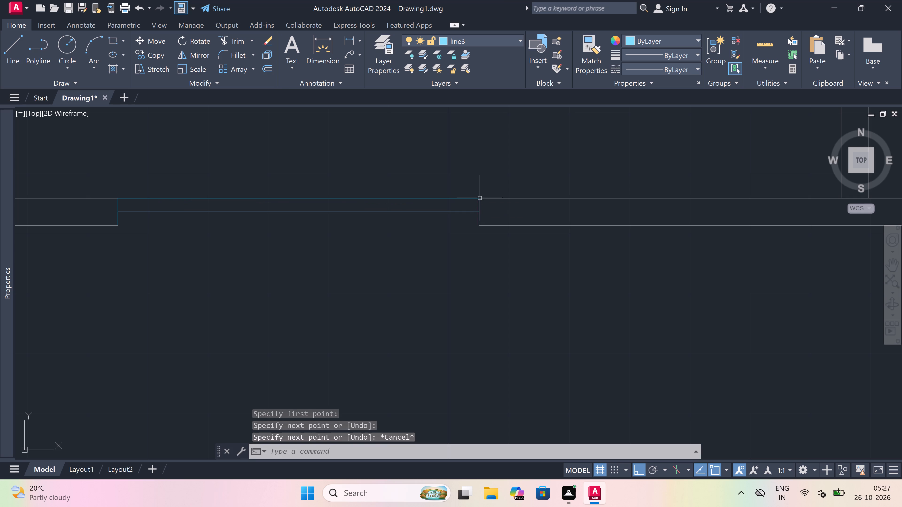
{"action": "key", "text": "space"}
{"action": "left_click_drag", "start_coordinate": [476, 225], "coordinate": [440, 224]}
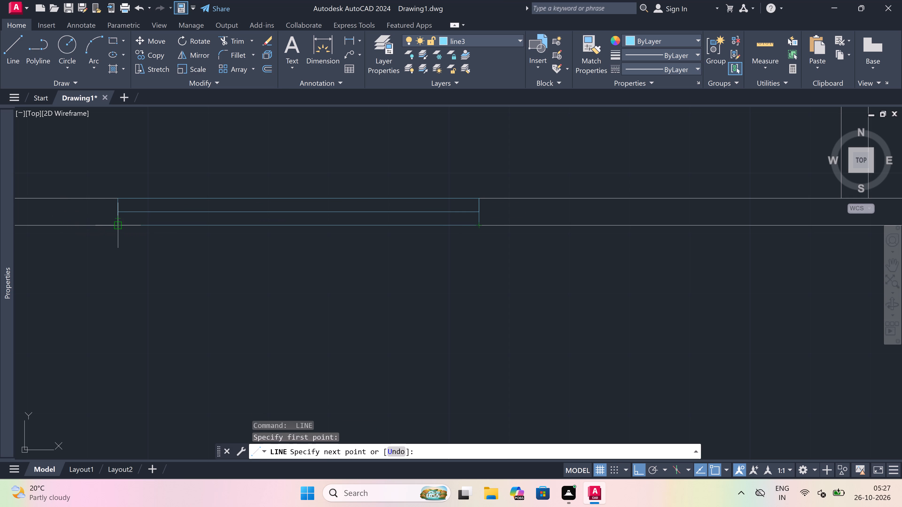
{"action": "left_click_drag", "start_coordinate": [120, 226], "coordinate": [120, 228]}
{"action": "key", "text": "Escape"}
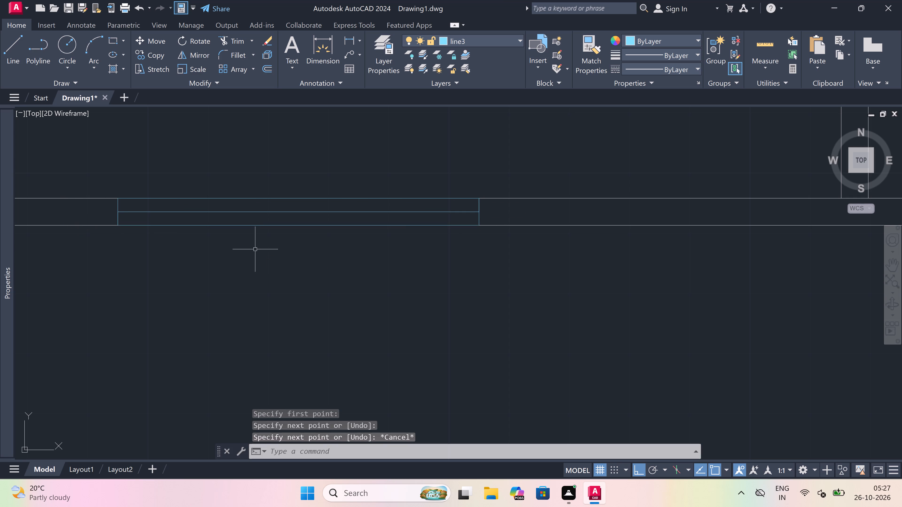
Draw a line3 end line across the lower wall of the narrow space between the two central rooms, near its left side.
{"action": "scroll", "coordinate": [248, 253], "scroll_direction": "down", "scroll_amount": 5}
{"action": "scroll", "coordinate": [307, 238], "scroll_direction": "up", "scroll_amount": 1}
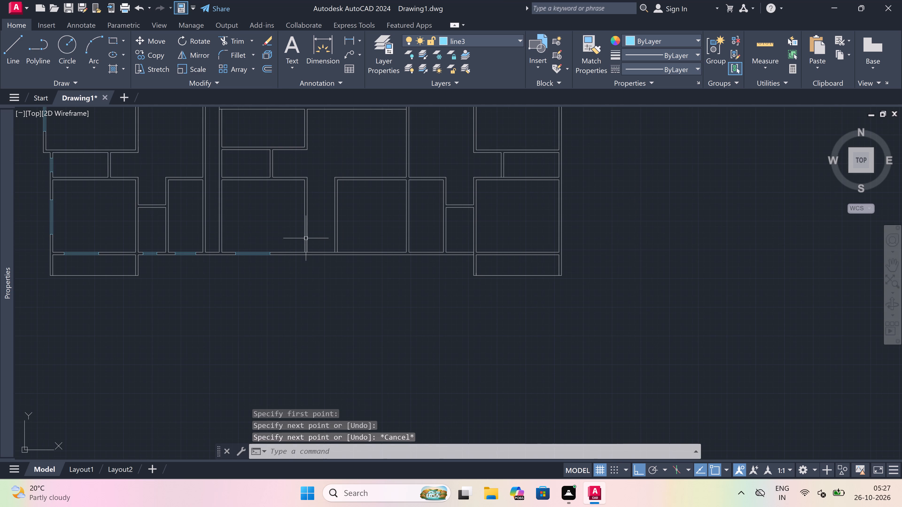
{"action": "scroll", "coordinate": [313, 253], "scroll_direction": "up", "scroll_amount": 4}
{"action": "scroll", "coordinate": [330, 291], "scroll_direction": "up", "scroll_amount": 1}
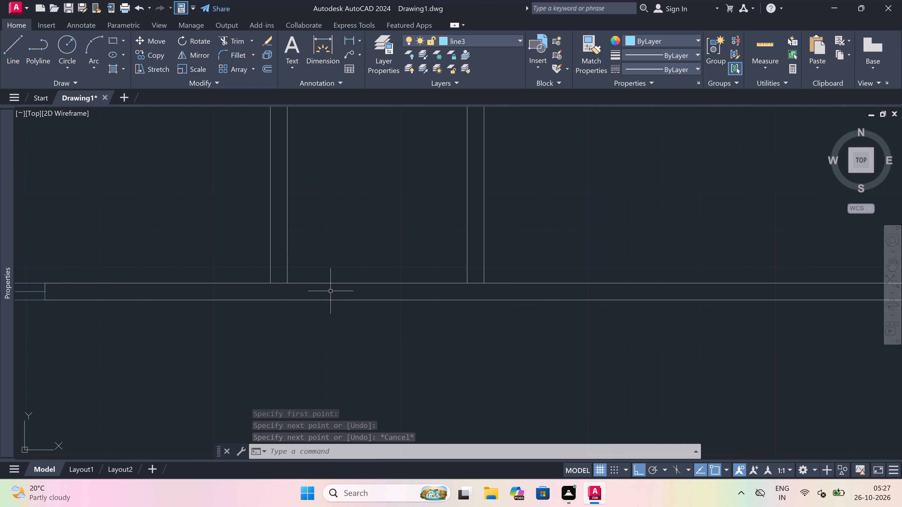
{"action": "key", "text": "space"}
{"action": "left_click", "coordinate": [323, 281]}
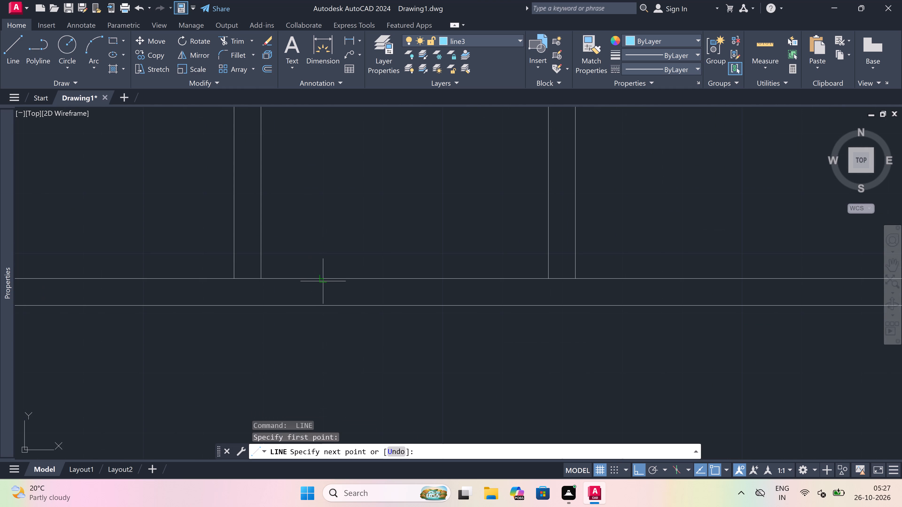
{"action": "left_click_drag", "start_coordinate": [321, 307], "coordinate": [322, 303]}
Draw a 2' line rightward along the wall from the end line's midpoint and a second end line across the wall.
{"action": "left_click_drag", "start_coordinate": [322, 290], "coordinate": [341, 288]}
{"action": "type", "text": "2'"}
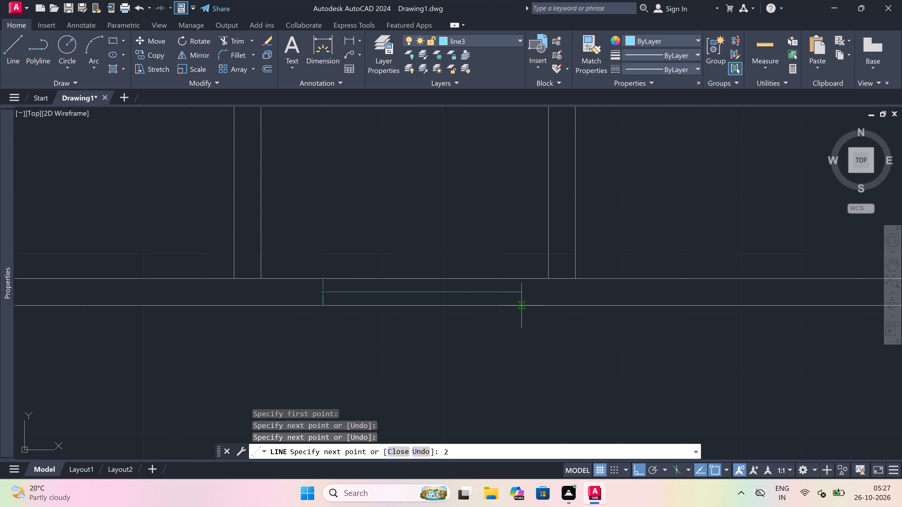
{"action": "key", "text": "space"}
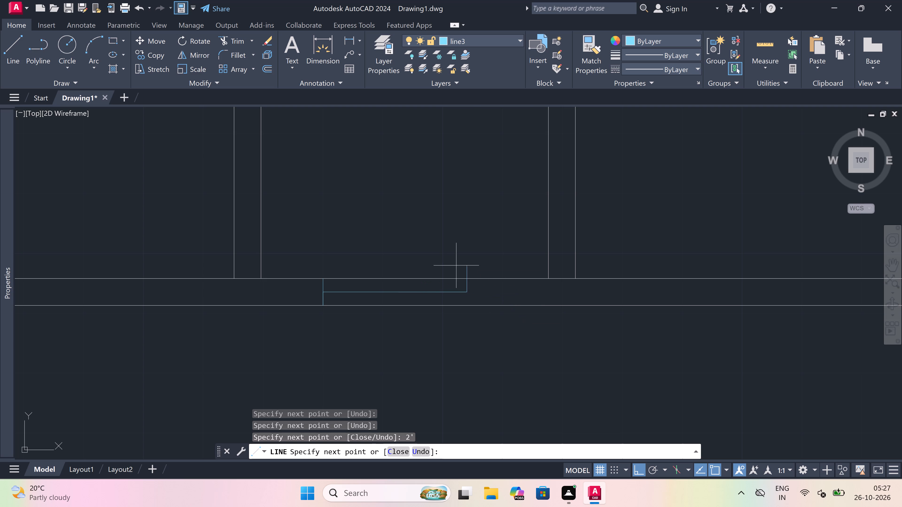
{"action": "left_click", "coordinate": [467, 276]}
{"action": "left_click", "coordinate": [467, 301]}
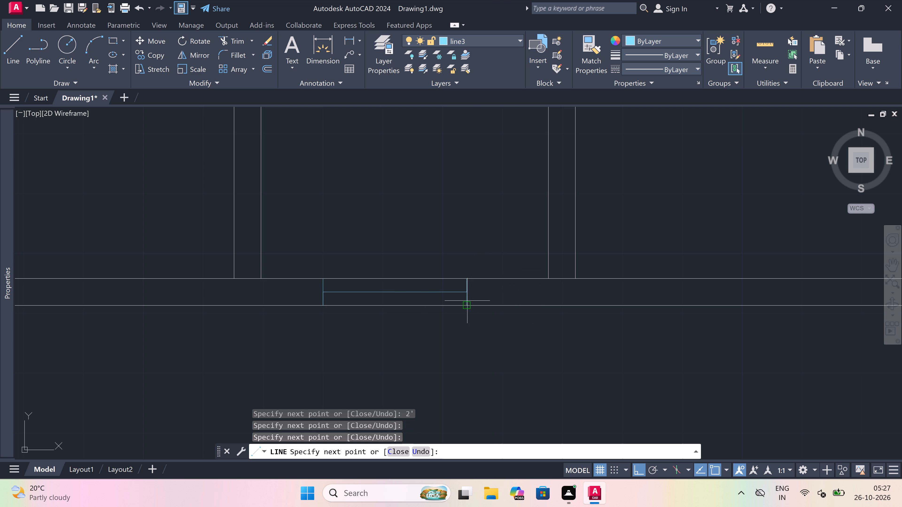
{"action": "key", "text": "Escape"}
Trim both wall lines between the end lines of the 2' opening in the narrow space's lower wall.
{"action": "scroll", "coordinate": [445, 323], "scroll_direction": "up", "scroll_amount": 2}
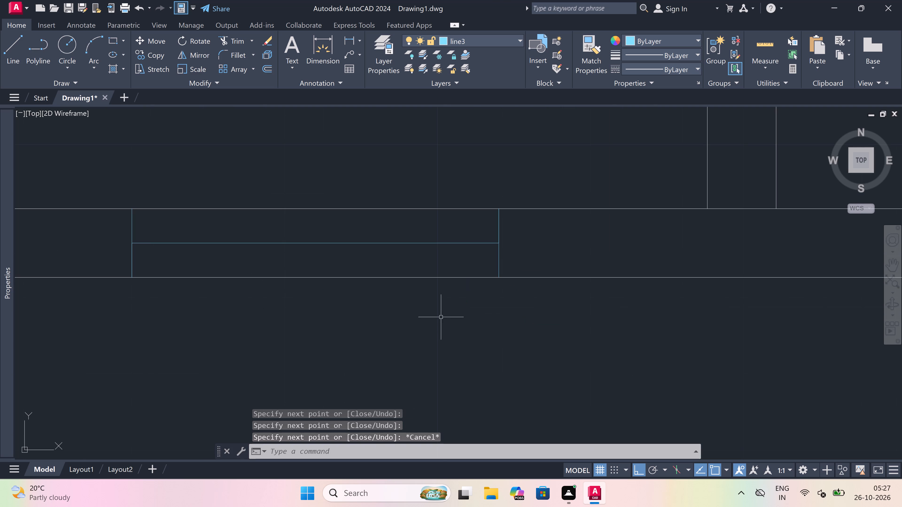
{"action": "type", "text": "tr"}
{"action": "key", "text": "space"}
{"action": "left_click", "coordinate": [365, 282]}
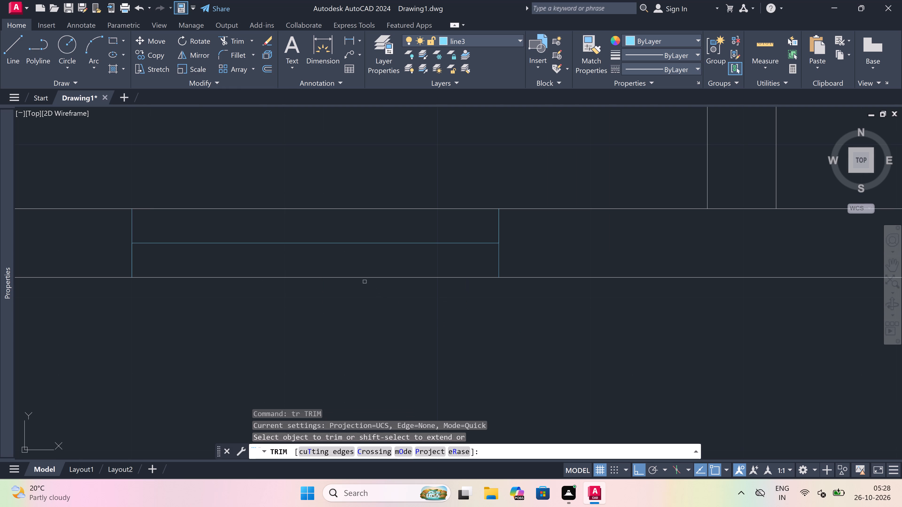
{"action": "left_click", "coordinate": [360, 274]}
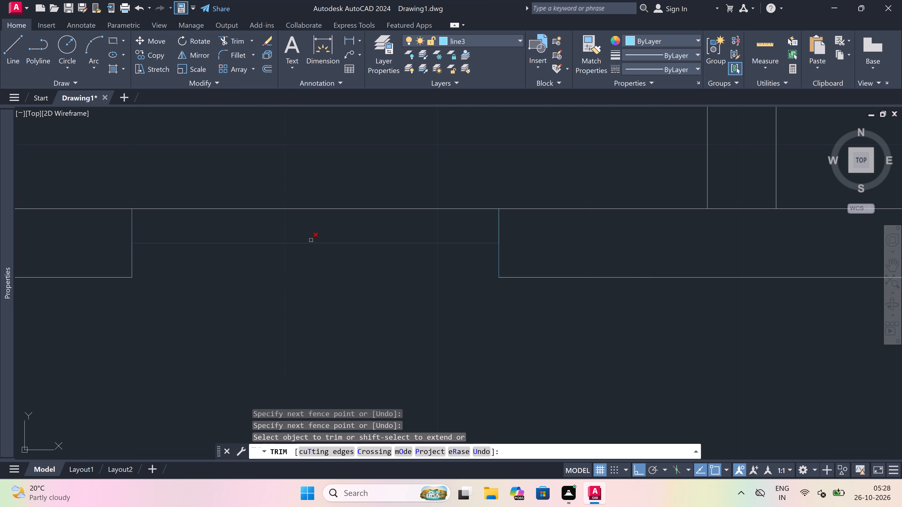
{"action": "left_click_drag", "start_coordinate": [309, 227], "coordinate": [309, 223]}
{"action": "left_click", "coordinate": [308, 201]}
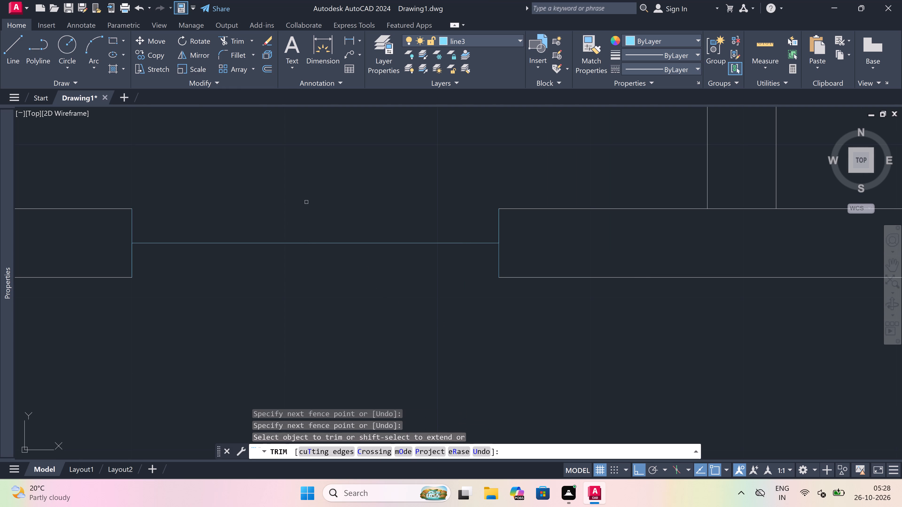
{"action": "key", "text": "Escape"}
Draw line3 lines along the upper and lower wall faces across the 2' opening in the narrow space's lower wall.
{"action": "type", "text": "l"}
{"action": "key", "text": "space"}
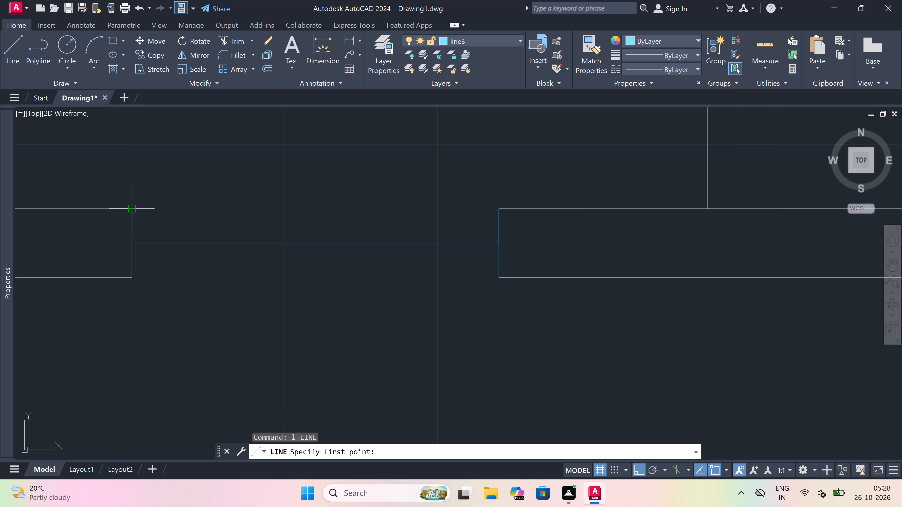
{"action": "left_click_drag", "start_coordinate": [129, 209], "coordinate": [136, 207]}
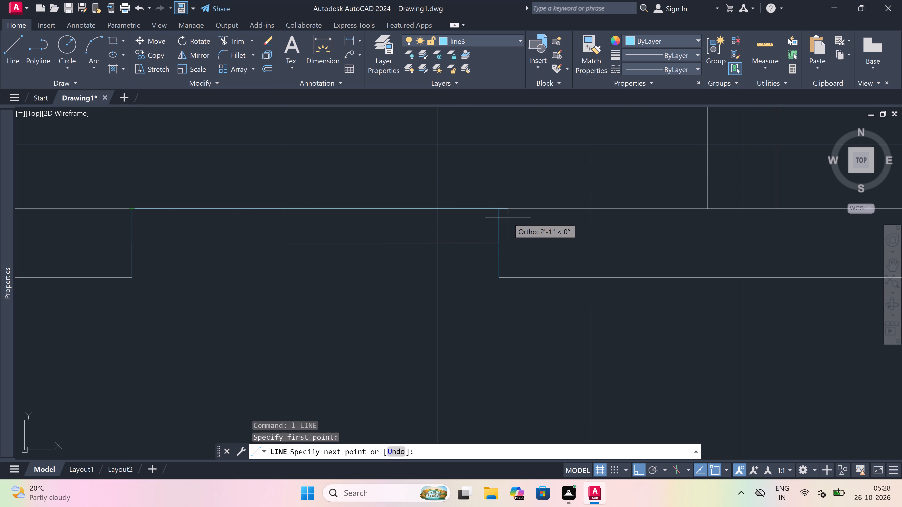
{"action": "left_click", "coordinate": [502, 210]}
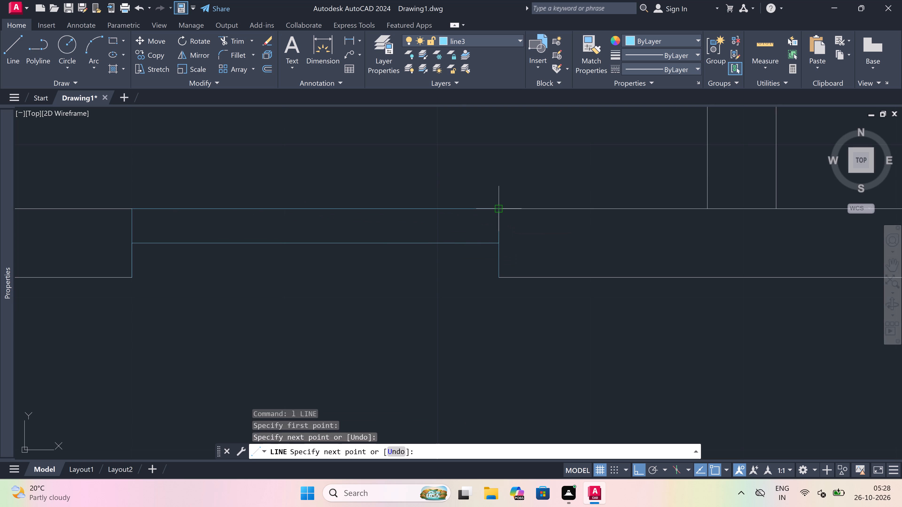
{"action": "key", "text": "Escape"}
{"action": "key", "text": "space"}
{"action": "left_click_drag", "start_coordinate": [501, 273], "coordinate": [502, 273]}
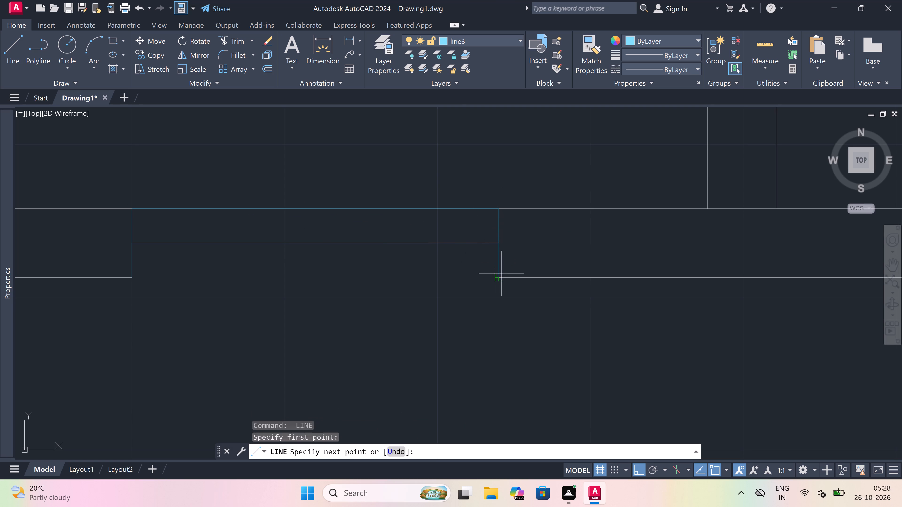
{"action": "left_click_drag", "start_coordinate": [502, 273], "coordinate": [424, 265]}
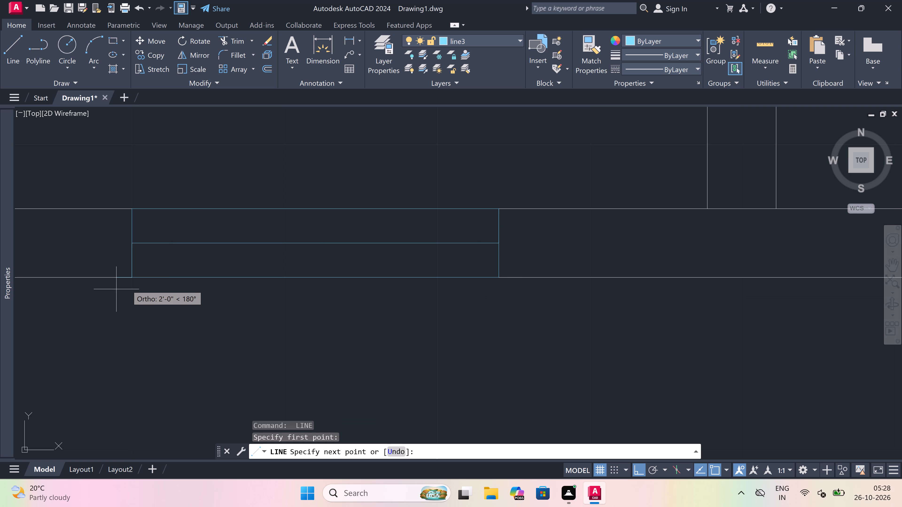
{"action": "left_click_drag", "start_coordinate": [133, 280], "coordinate": [155, 285]}
{"action": "key", "text": "Escape"}
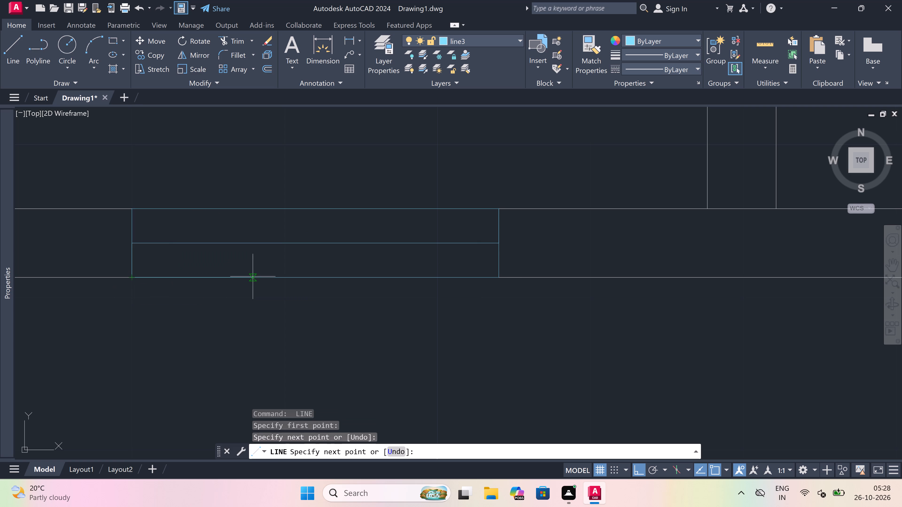
Trim the lower wall's upper face line where the two vertical walls flanking the narrow space meet it.
{"action": "scroll", "coordinate": [374, 316], "scroll_direction": "down", "scroll_amount": 5}
{"action": "scroll", "coordinate": [392, 319], "scroll_direction": "up", "scroll_amount": 1}
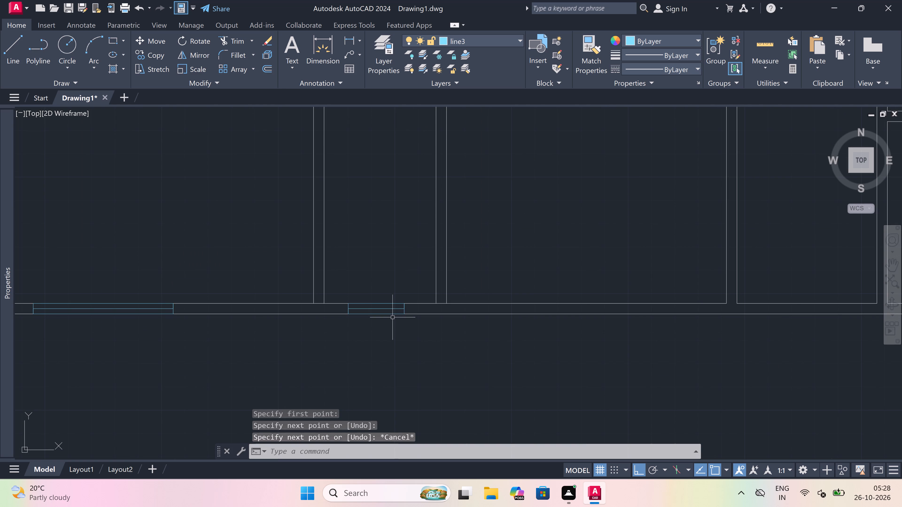
{"action": "key", "text": "t"}
{"action": "key", "text": "r"}
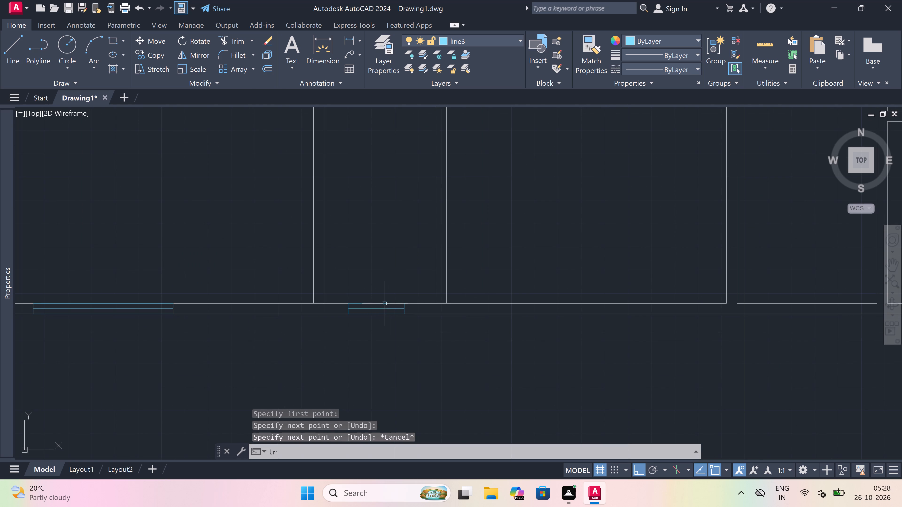
{"action": "key", "text": "space"}
{"action": "scroll", "coordinate": [308, 312], "scroll_direction": "up", "scroll_amount": 1}
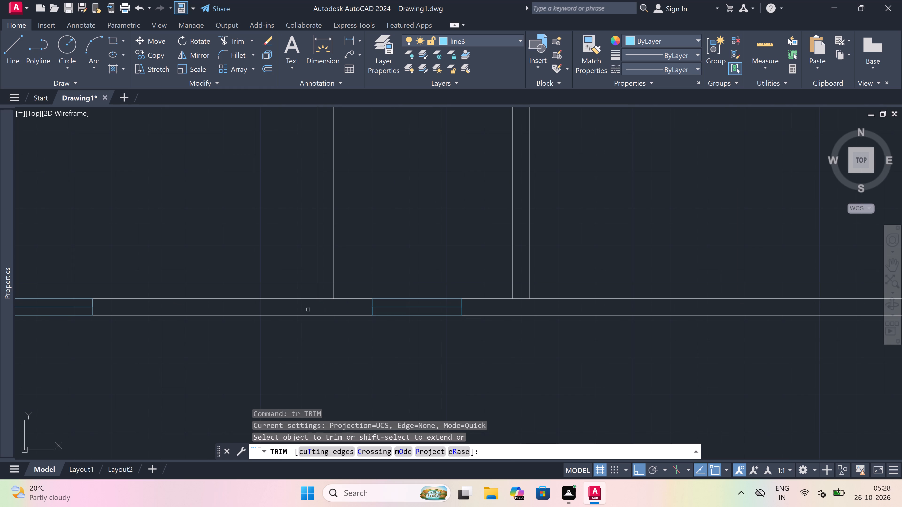
{"action": "scroll", "coordinate": [327, 290], "scroll_direction": "up", "scroll_amount": 2}
{"action": "left_click_drag", "start_coordinate": [327, 289], "coordinate": [328, 295]}
{"action": "left_click", "coordinate": [318, 332]}
{"action": "scroll", "coordinate": [318, 330], "scroll_direction": "down", "scroll_amount": 3}
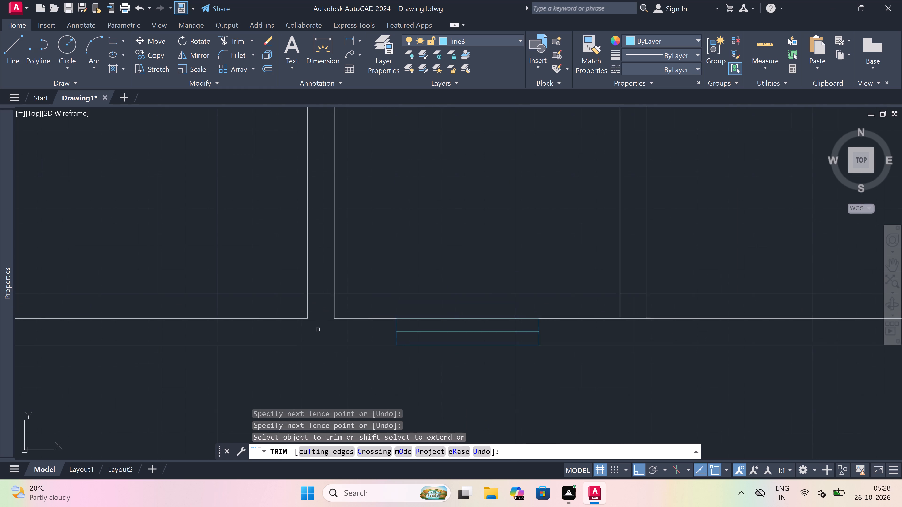
{"action": "scroll", "coordinate": [318, 330], "scroll_direction": "down", "scroll_amount": 1}
{"action": "scroll", "coordinate": [415, 335], "scroll_direction": "up", "scroll_amount": 2}
{"action": "scroll", "coordinate": [384, 322], "scroll_direction": "up", "scroll_amount": 1}
{"action": "scroll", "coordinate": [341, 314], "scroll_direction": "up", "scroll_amount": 1}
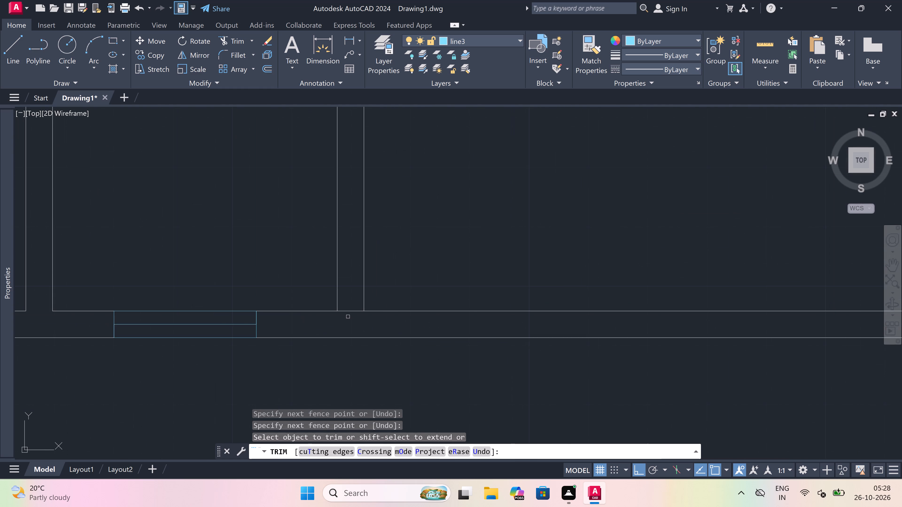
{"action": "left_click", "coordinate": [344, 311]}
{"action": "scroll", "coordinate": [344, 315], "scroll_direction": "down", "scroll_amount": 3}
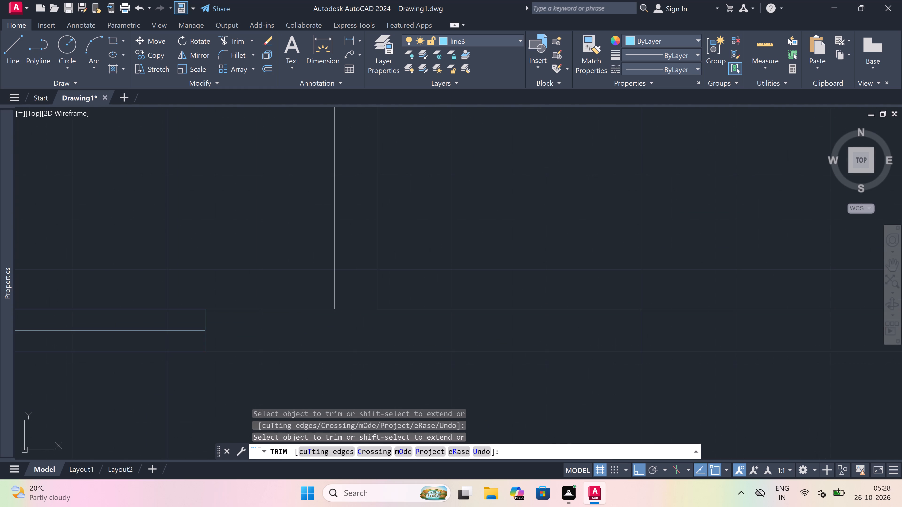
{"action": "scroll", "coordinate": [344, 315], "scroll_direction": "down", "scroll_amount": 3}
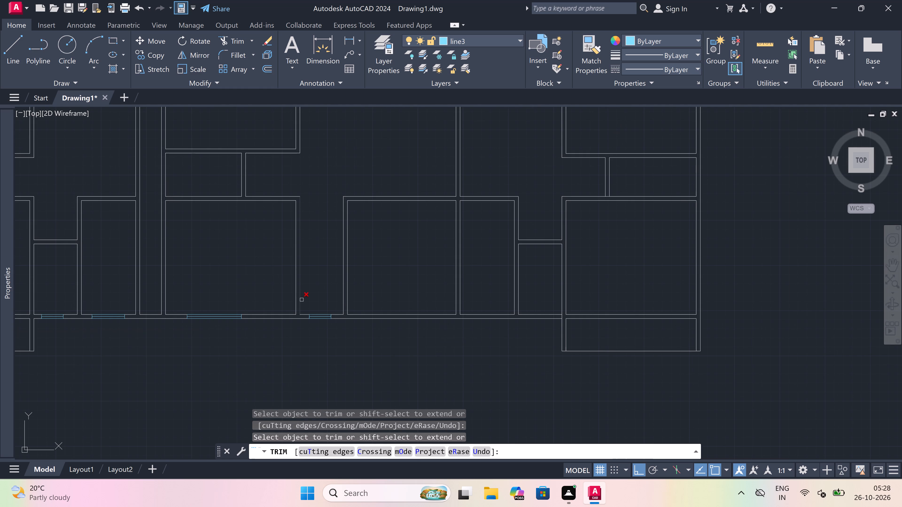
{"action": "key", "text": "Escape"}
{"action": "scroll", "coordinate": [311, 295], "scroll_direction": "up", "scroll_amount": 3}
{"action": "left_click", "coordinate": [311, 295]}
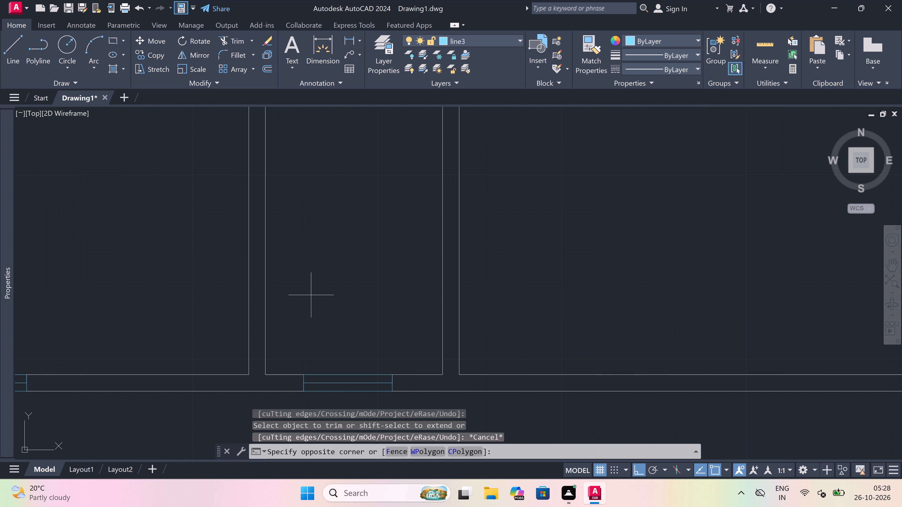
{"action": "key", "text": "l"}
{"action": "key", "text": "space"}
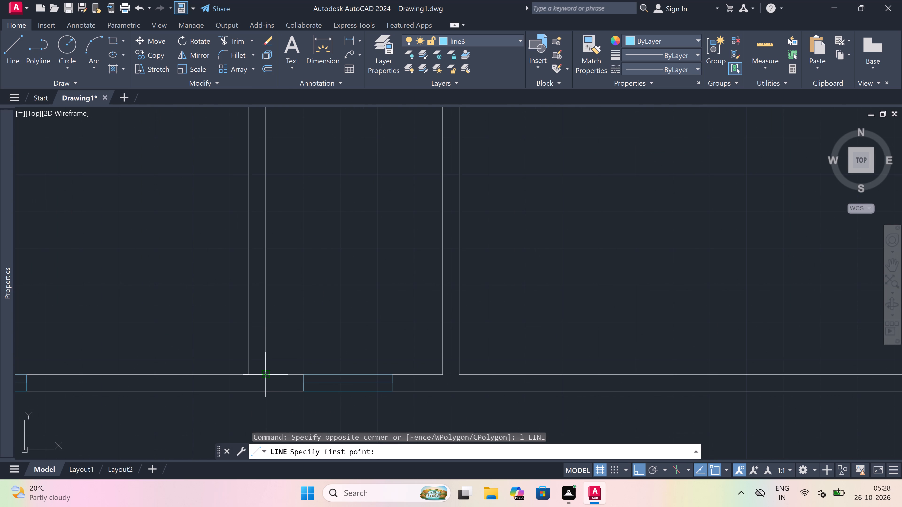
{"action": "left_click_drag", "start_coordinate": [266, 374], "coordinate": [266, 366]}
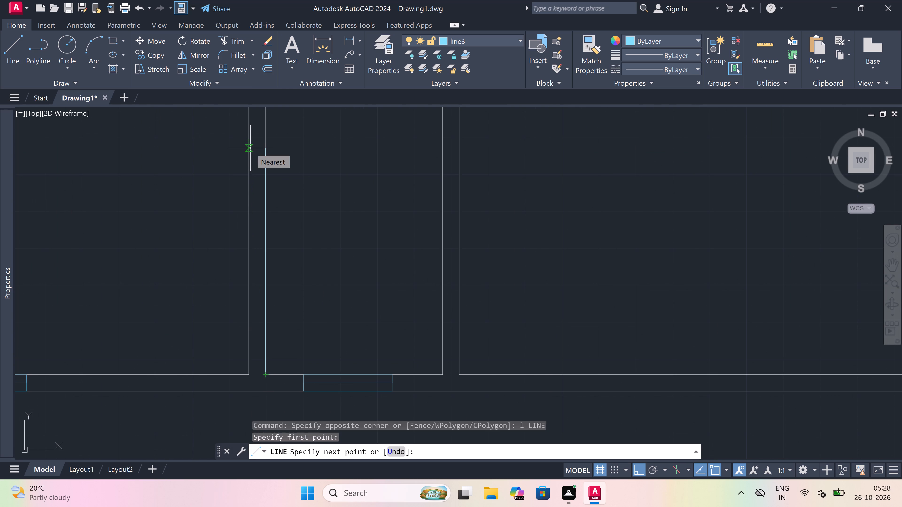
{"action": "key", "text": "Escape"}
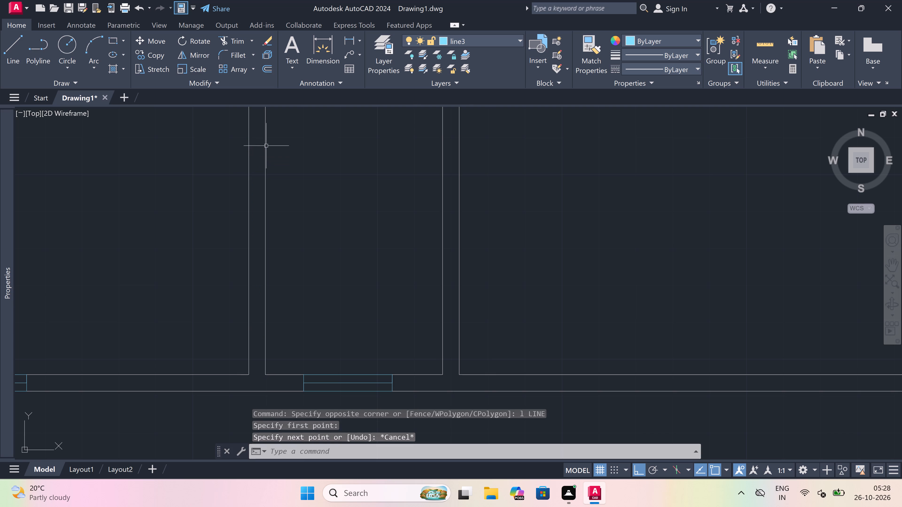
On layer 0, draw a 4.5" thick cross wall spanning the narrow space, 7' above its lower wall's inner face.
{"action": "left_click", "coordinate": [484, 42]}
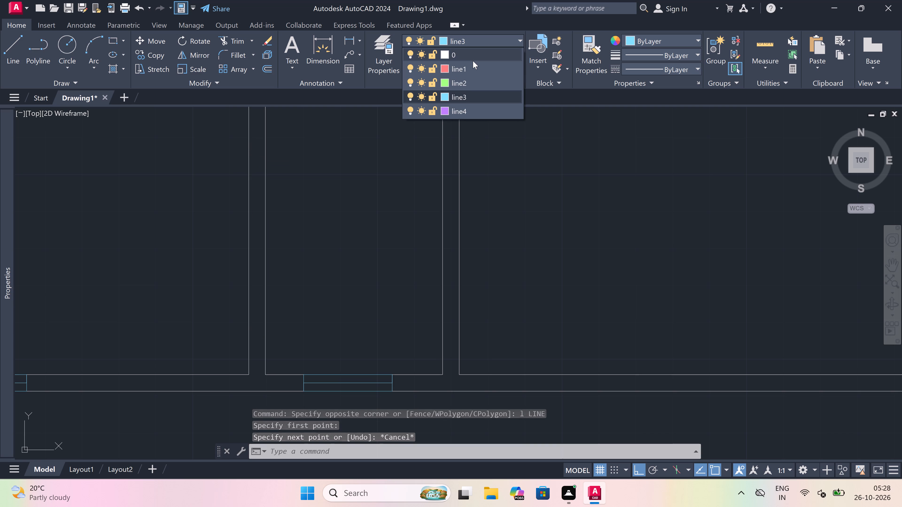
{"action": "left_click", "coordinate": [477, 61]}
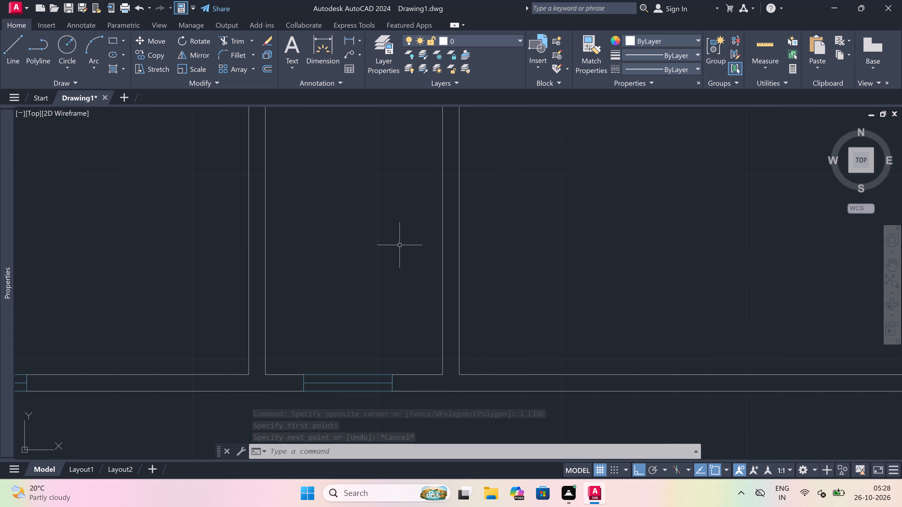
{"action": "key", "text": "space"}
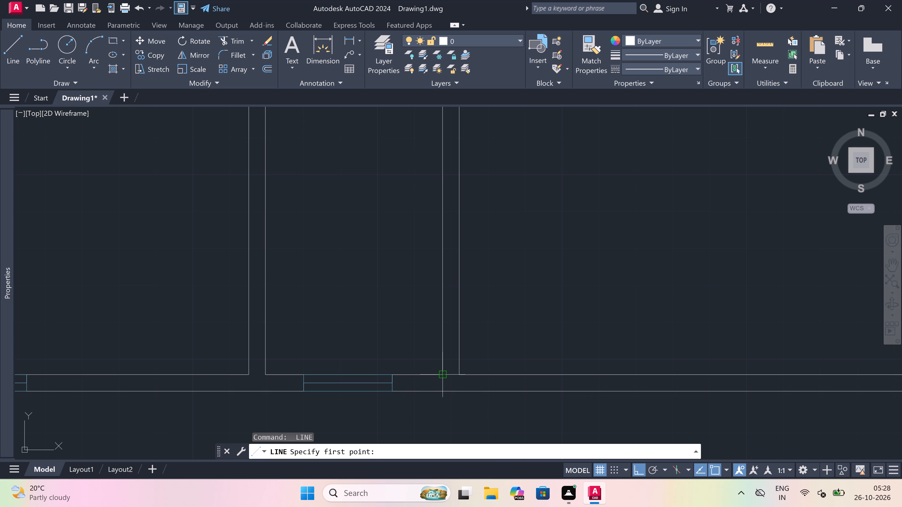
{"action": "left_click_drag", "start_coordinate": [445, 371], "coordinate": [450, 342]}
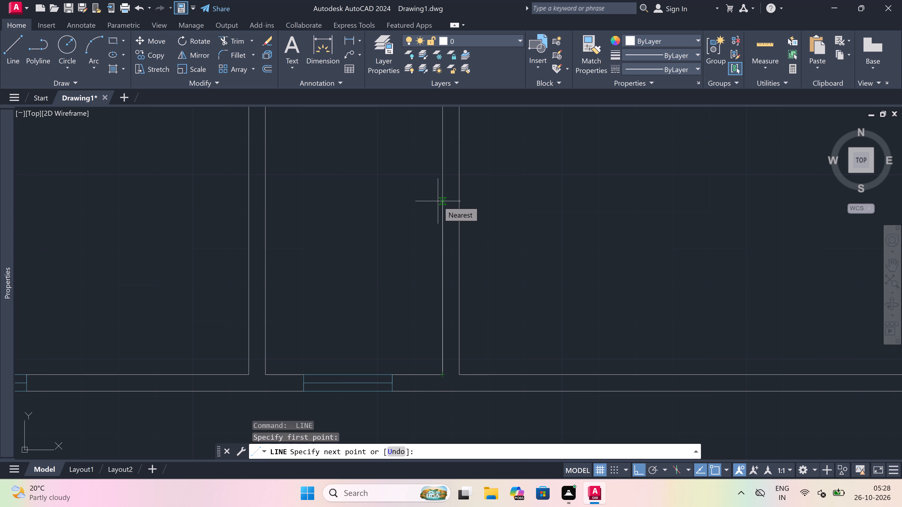
{"action": "key", "text": "7"}
{"action": "type", "text": "'"}
{"action": "key", "text": "space"}
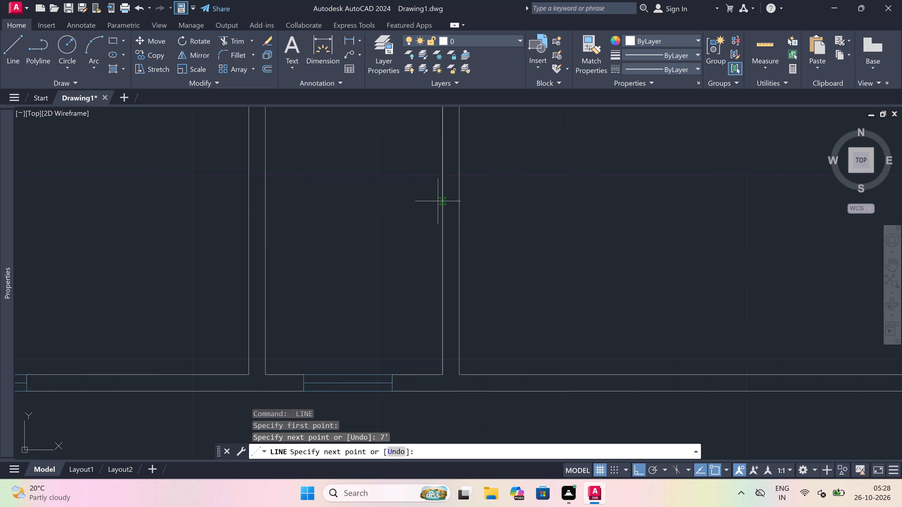
{"action": "scroll", "coordinate": [433, 201], "scroll_direction": "down", "scroll_amount": 4}
{"action": "scroll", "coordinate": [404, 184], "scroll_direction": "up", "scroll_amount": 3}
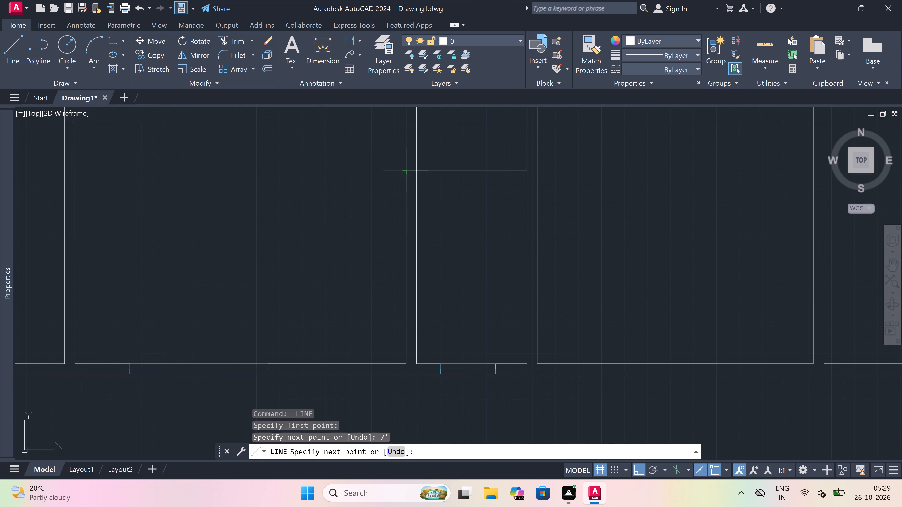
{"action": "left_click", "coordinate": [418, 168]}
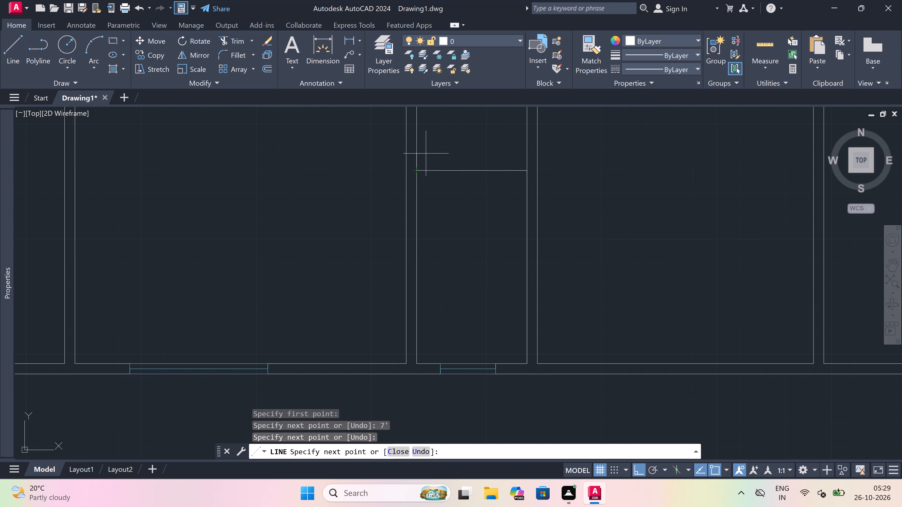
{"action": "type", "text": "4.5"}
{"action": "key", "text": "shift+quotedbl"}
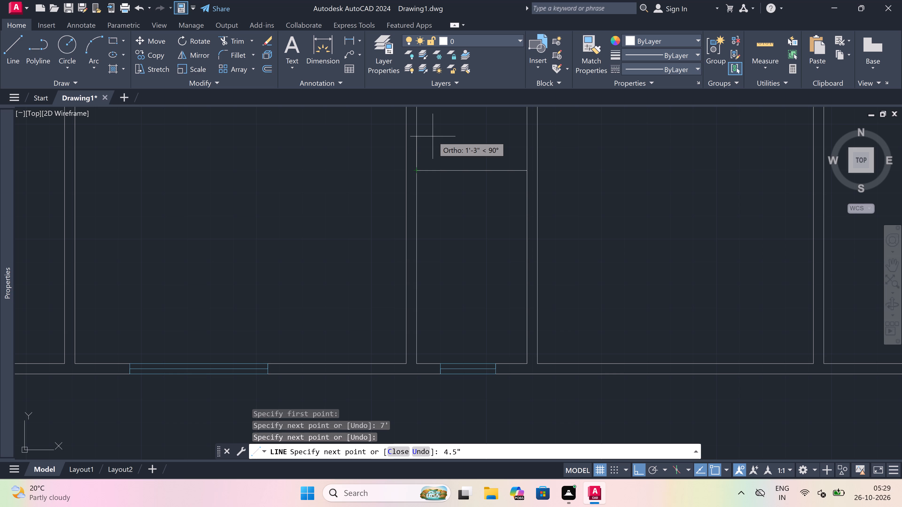
{"action": "key", "text": "space"}
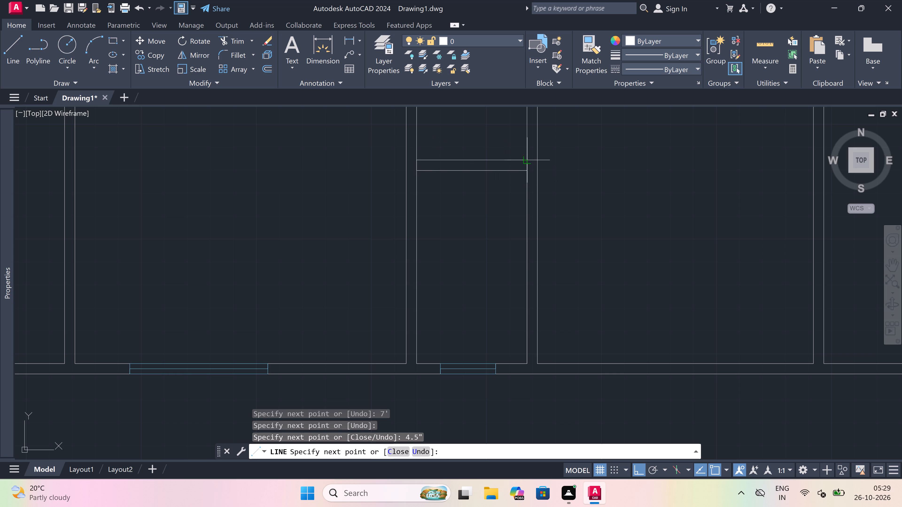
{"action": "left_click", "coordinate": [527, 164]}
{"action": "key", "text": "Escape"}
Trim the inner lines of both side walls between the two faces of the narrow space's new cross wall.
{"action": "key", "text": "t"}
{"action": "key", "text": "r"}
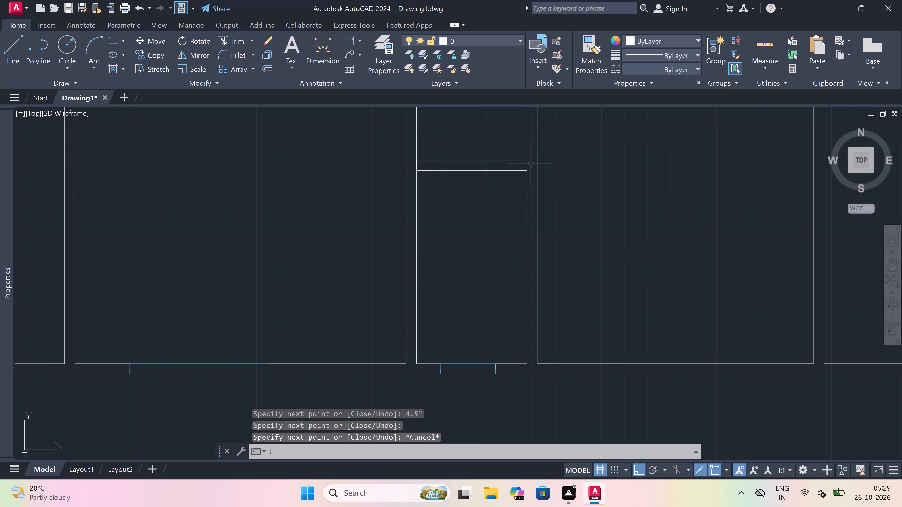
{"action": "key", "text": "space"}
{"action": "scroll", "coordinate": [536, 165], "scroll_direction": "up", "scroll_amount": 2}
{"action": "left_click", "coordinate": [532, 165]}
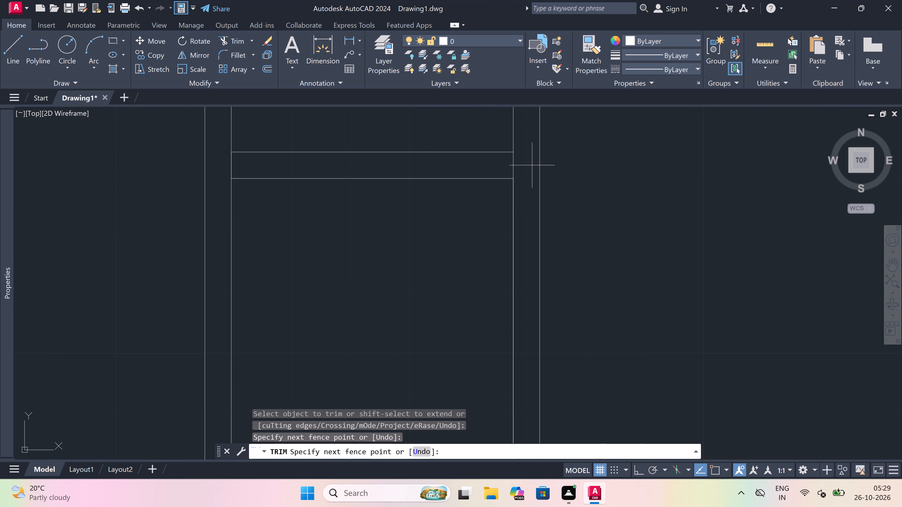
{"action": "left_click", "coordinate": [205, 168]}
{"action": "key", "text": "Escape"}
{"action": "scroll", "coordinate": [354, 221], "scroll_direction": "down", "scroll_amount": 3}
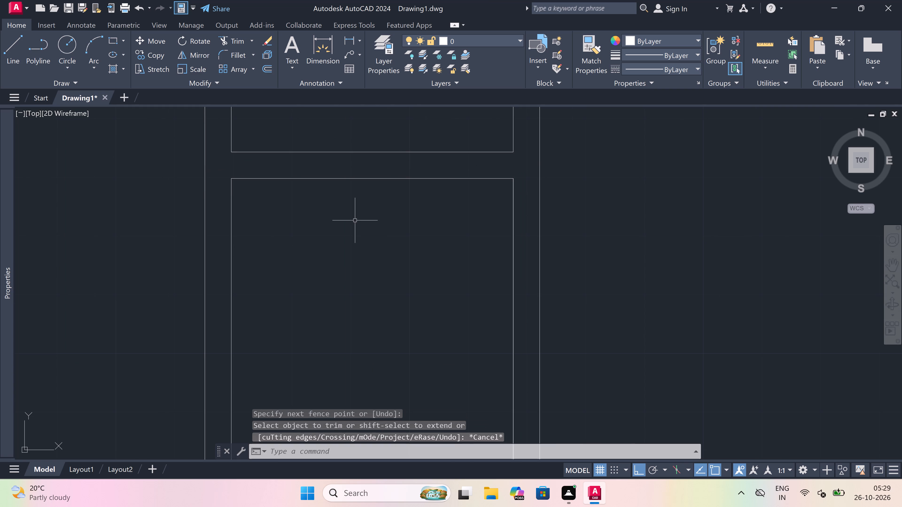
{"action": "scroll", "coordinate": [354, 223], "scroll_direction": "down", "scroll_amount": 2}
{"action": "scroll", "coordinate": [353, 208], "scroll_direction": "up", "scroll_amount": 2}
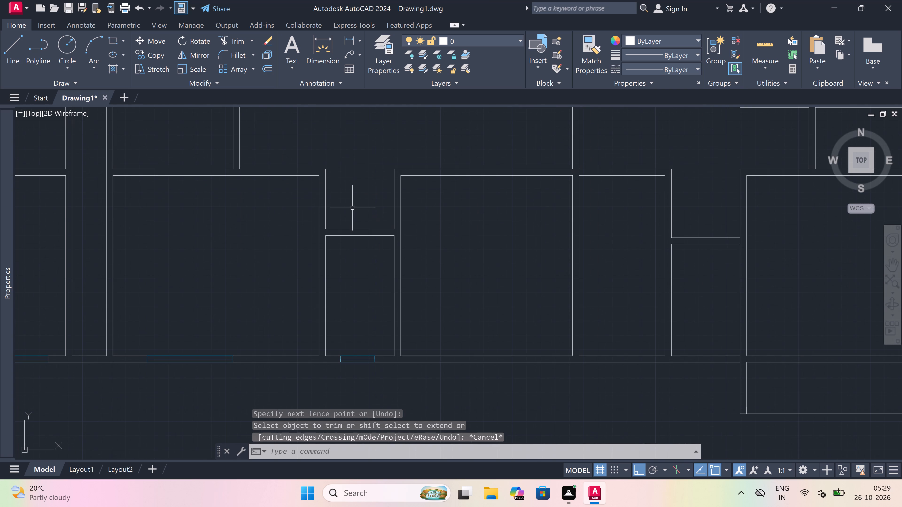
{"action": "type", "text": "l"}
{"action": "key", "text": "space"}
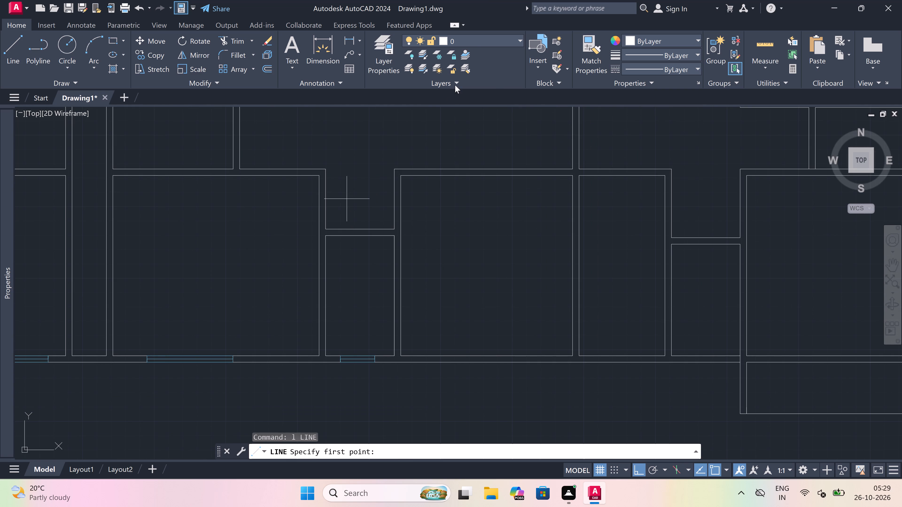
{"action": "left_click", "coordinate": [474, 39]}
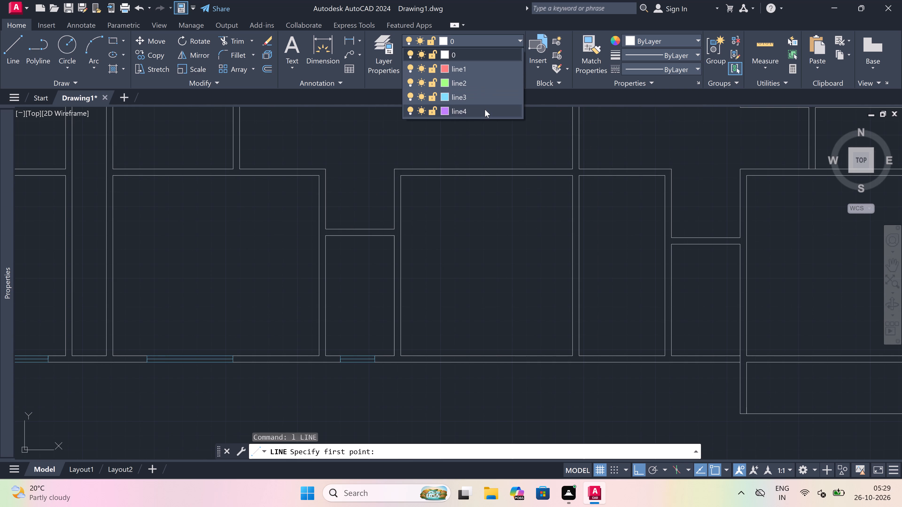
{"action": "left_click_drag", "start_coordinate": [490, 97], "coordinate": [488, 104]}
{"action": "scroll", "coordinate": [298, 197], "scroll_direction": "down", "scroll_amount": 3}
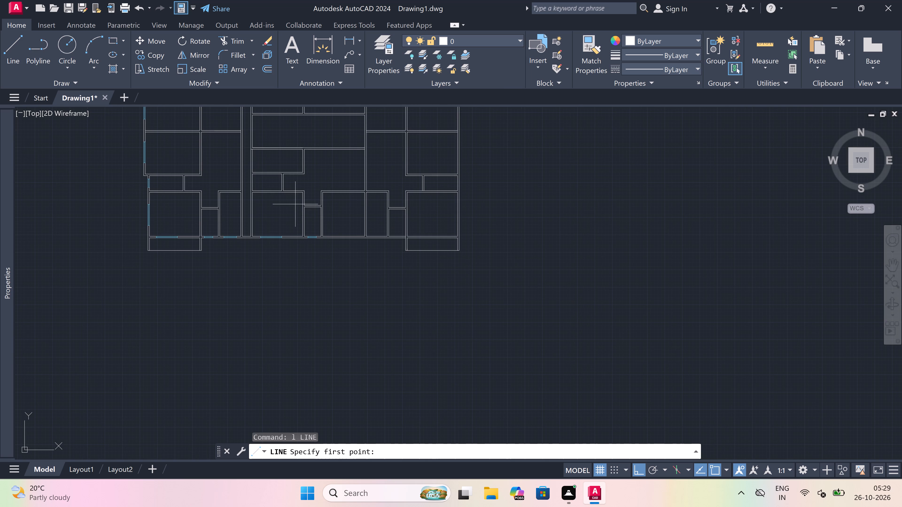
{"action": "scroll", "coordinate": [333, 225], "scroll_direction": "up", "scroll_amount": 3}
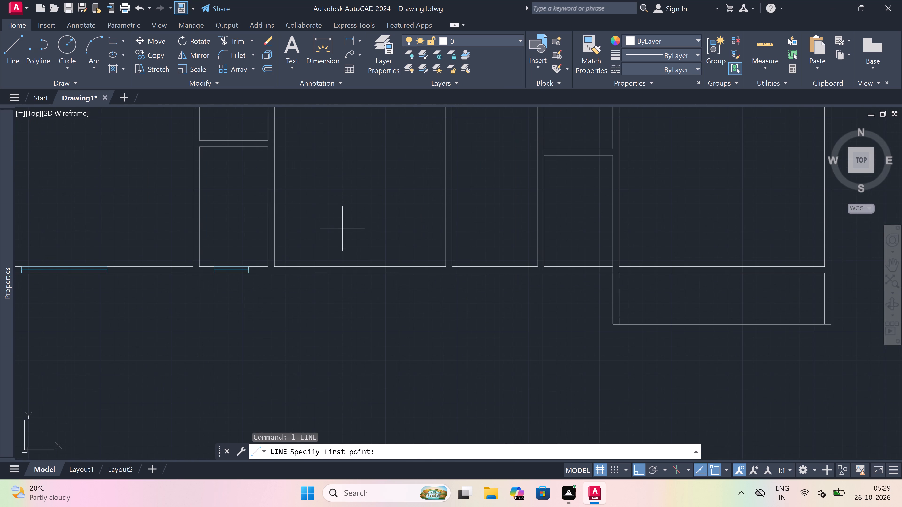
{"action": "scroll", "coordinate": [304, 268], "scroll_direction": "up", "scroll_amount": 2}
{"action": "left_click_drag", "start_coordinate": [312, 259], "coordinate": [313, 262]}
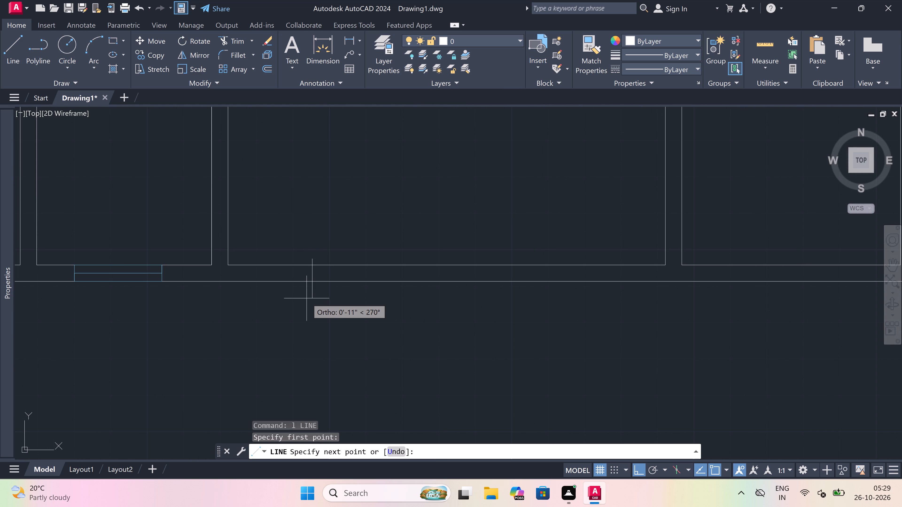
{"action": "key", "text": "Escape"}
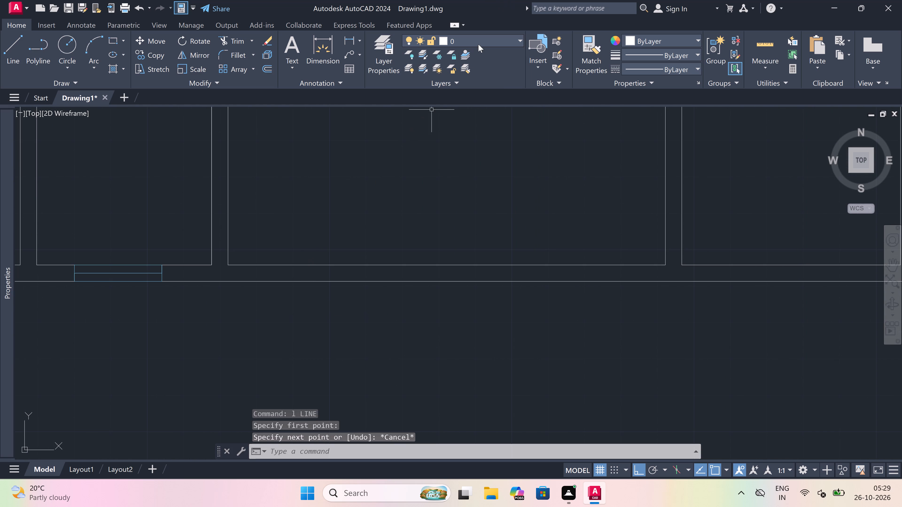
On layer line3, draw a 5' window centre line with jamb lines across the lower wall of the room just east of the narrow space.
{"action": "left_click", "coordinate": [482, 42]}
{"action": "left_click", "coordinate": [482, 102]}
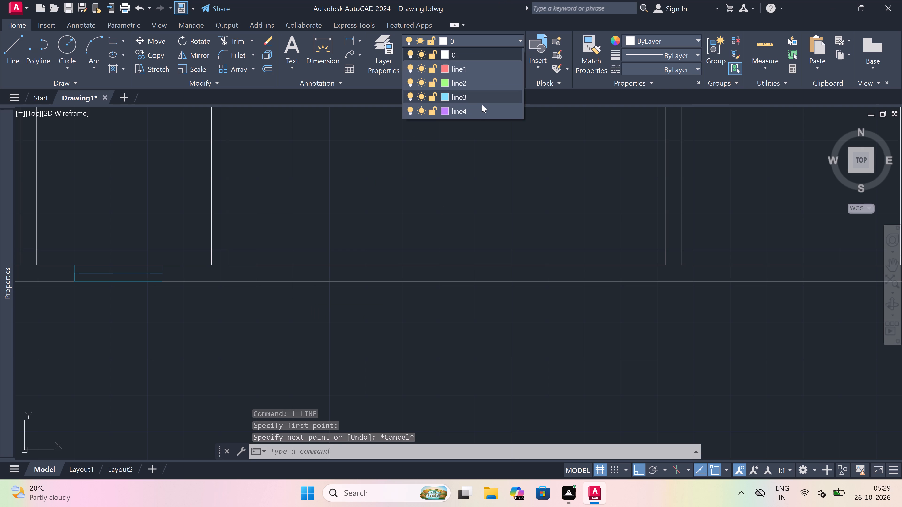
{"action": "key", "text": "space"}
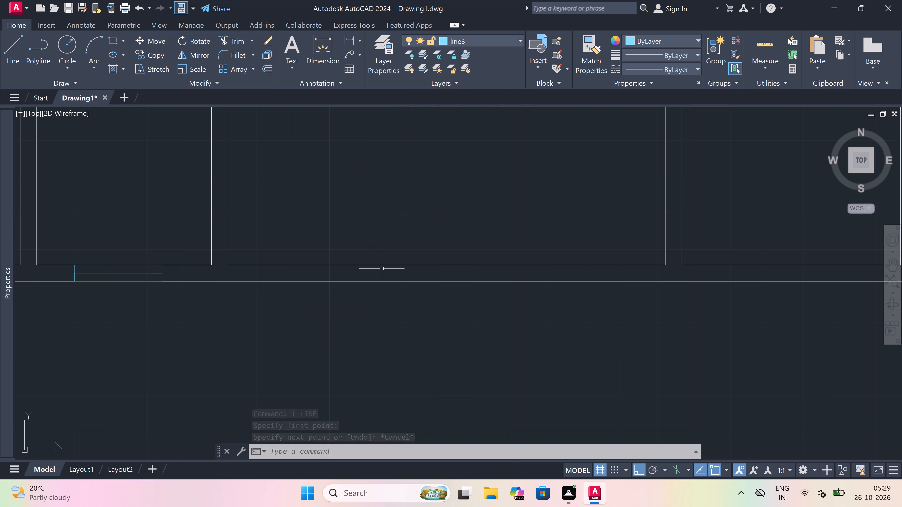
{"action": "left_click", "coordinate": [309, 262]}
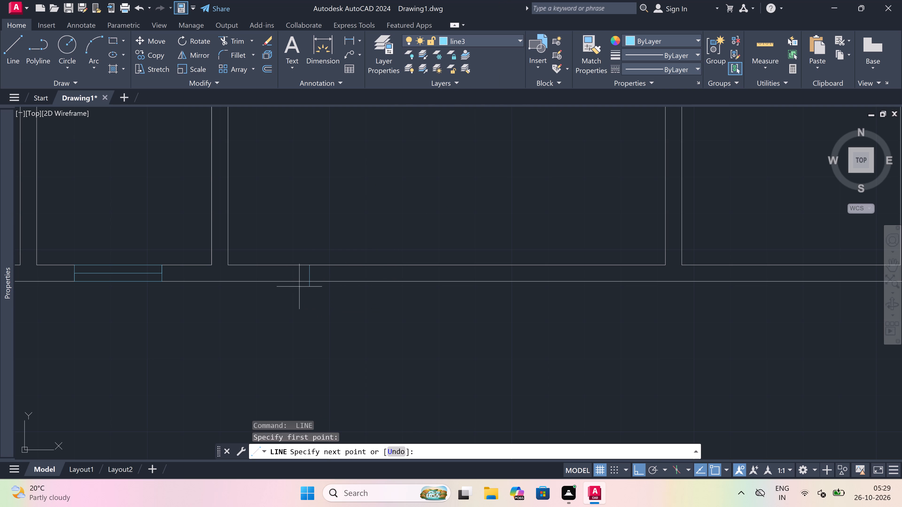
{"action": "left_click", "coordinate": [305, 281]}
{"action": "left_click_drag", "start_coordinate": [307, 275], "coordinate": [315, 276]}
{"action": "type", "text": "5'"}
{"action": "key", "text": "space"}
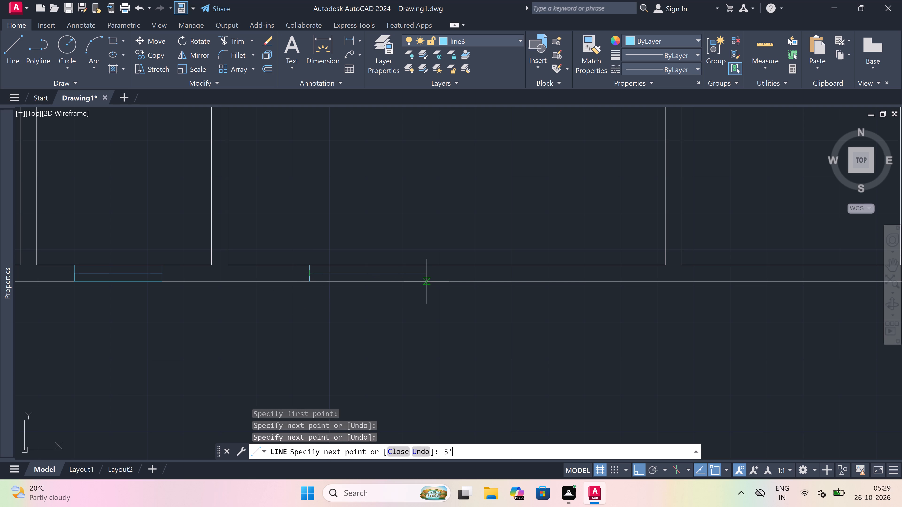
{"action": "scroll", "coordinate": [460, 252], "scroll_direction": "up", "scroll_amount": 2}
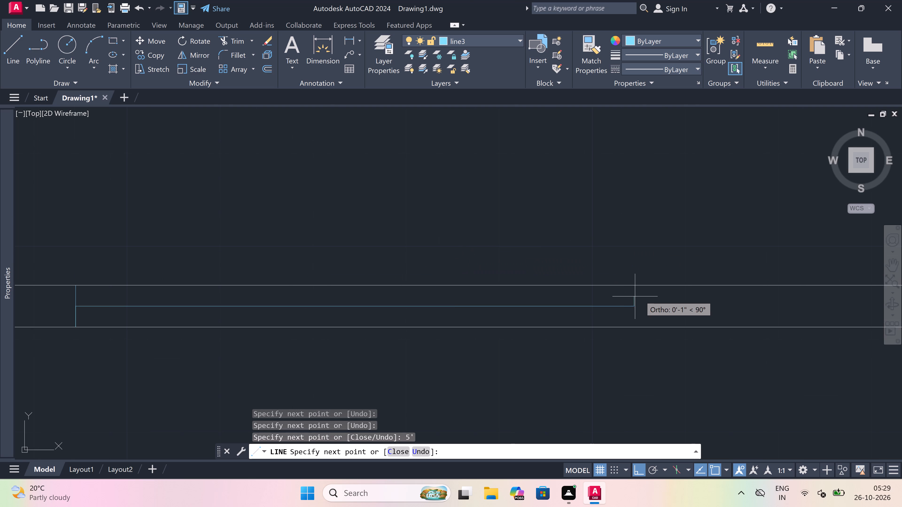
{"action": "left_click_drag", "start_coordinate": [637, 282], "coordinate": [638, 284]}
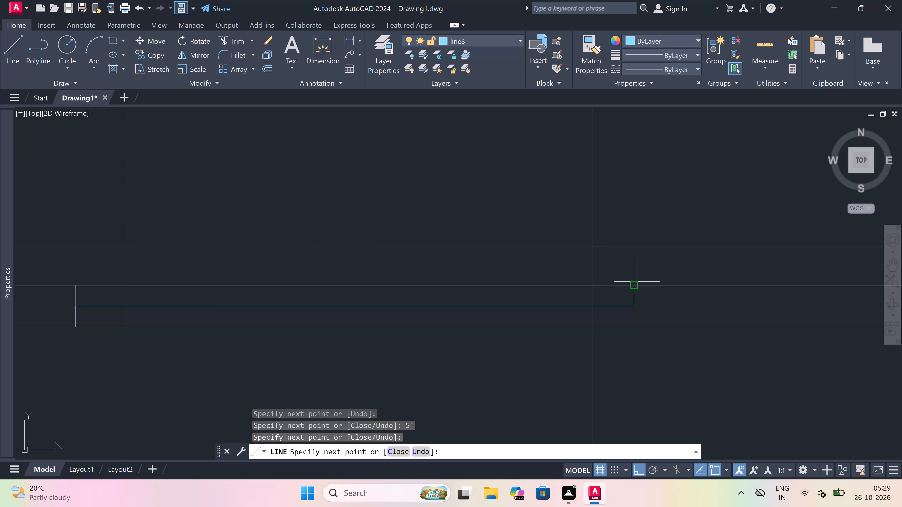
{"action": "left_click", "coordinate": [635, 326]}
{"action": "key", "text": "Escape"}
Trim both wall face lines between the jambs of the new 5' window opening.
{"action": "key", "text": "t"}
{"action": "key", "text": "r"}
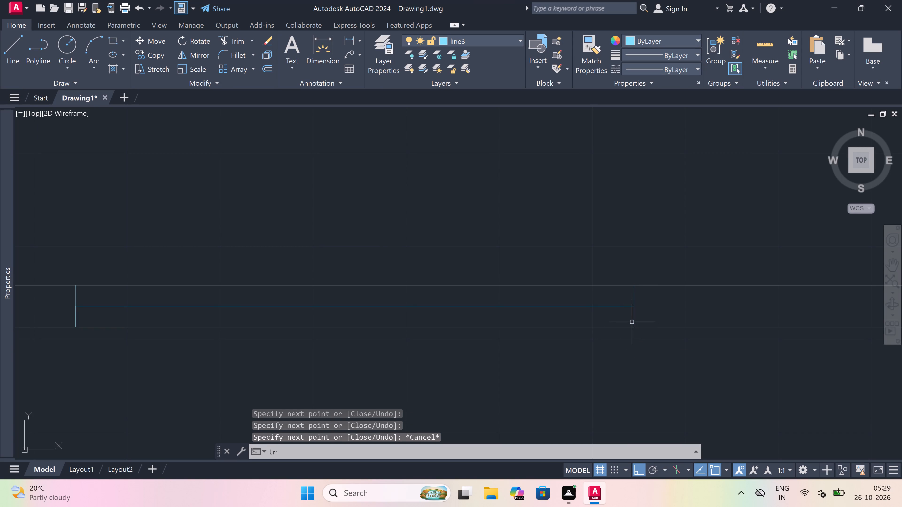
{"action": "key", "text": "space"}
{"action": "left_click", "coordinate": [563, 326]}
{"action": "left_click", "coordinate": [477, 353]}
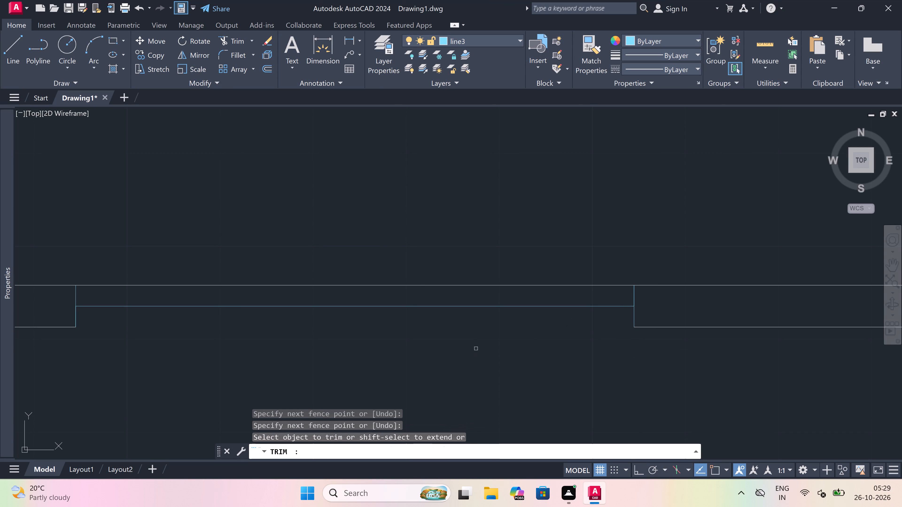
{"action": "left_click", "coordinate": [418, 284]}
{"action": "key", "text": "Escape"}
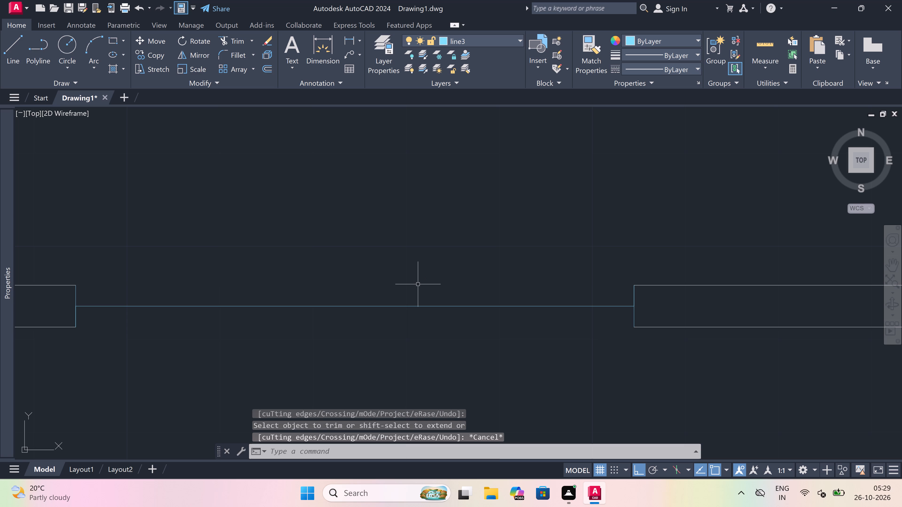
Draw a line3 line along the upper wall face across the 5' opening, from jamb to jamb.
{"action": "type", "text": "l"}
{"action": "key", "text": "space"}
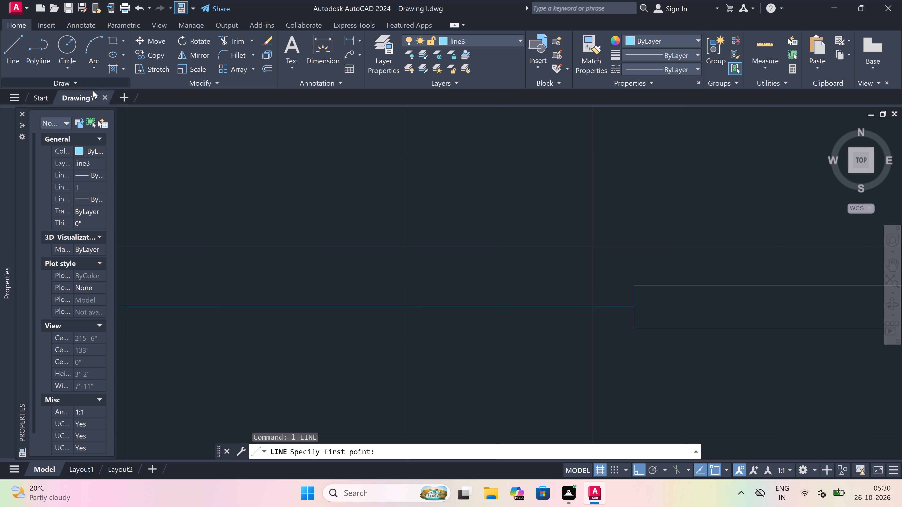
{"action": "left_click_drag", "start_coordinate": [107, 95], "coordinate": [106, 97]}
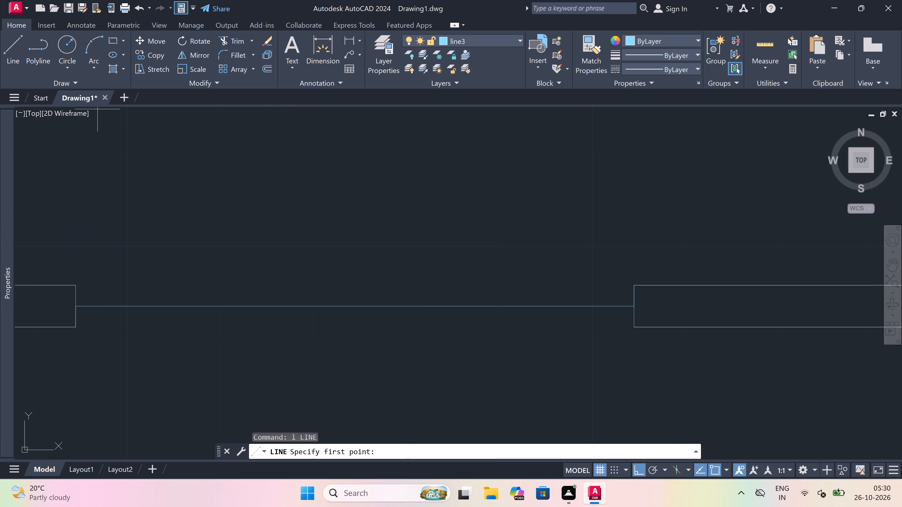
{"action": "scroll", "coordinate": [318, 269], "scroll_direction": "down", "scroll_amount": 3}
{"action": "scroll", "coordinate": [277, 281], "scroll_direction": "up", "scroll_amount": 3}
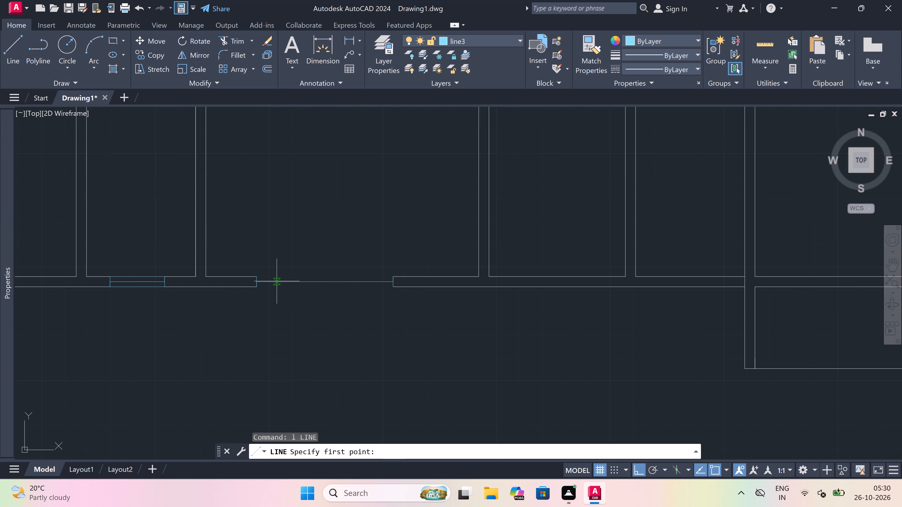
{"action": "scroll", "coordinate": [276, 281], "scroll_direction": "up", "scroll_amount": 1}
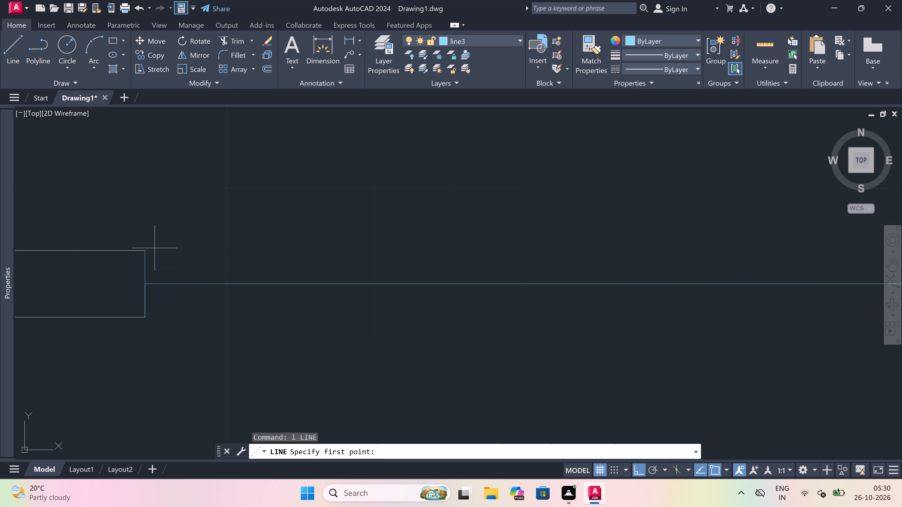
{"action": "left_click_drag", "start_coordinate": [139, 251], "coordinate": [146, 249]}
{"action": "scroll", "coordinate": [250, 238], "scroll_direction": "down", "scroll_amount": 3}
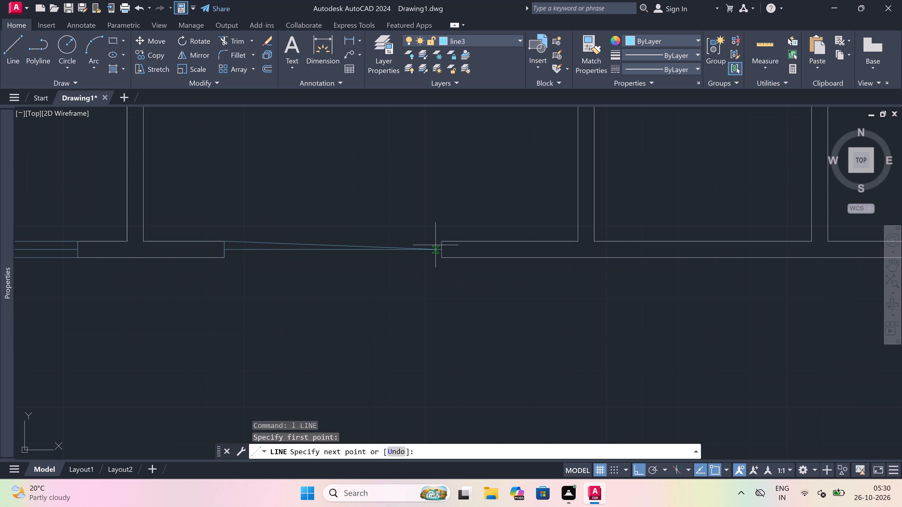
{"action": "scroll", "coordinate": [443, 237], "scroll_direction": "up", "scroll_amount": 3}
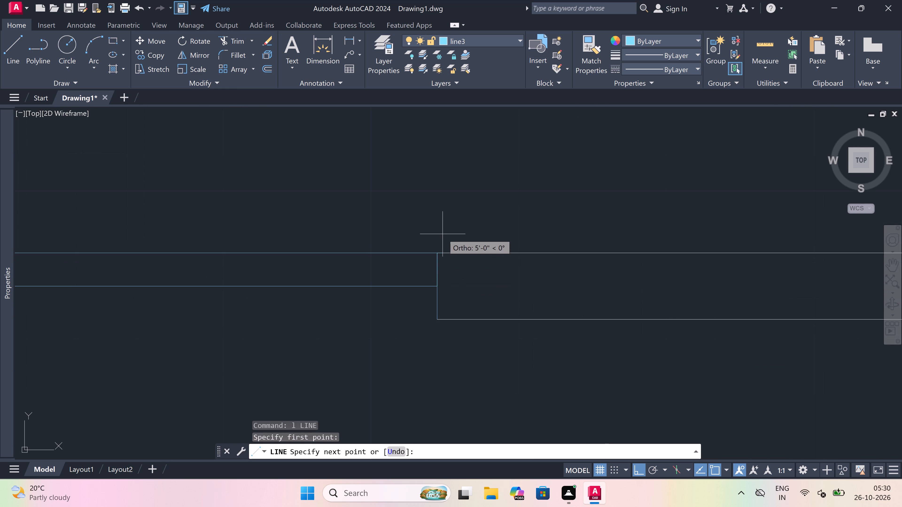
{"action": "left_click", "coordinate": [436, 252]}
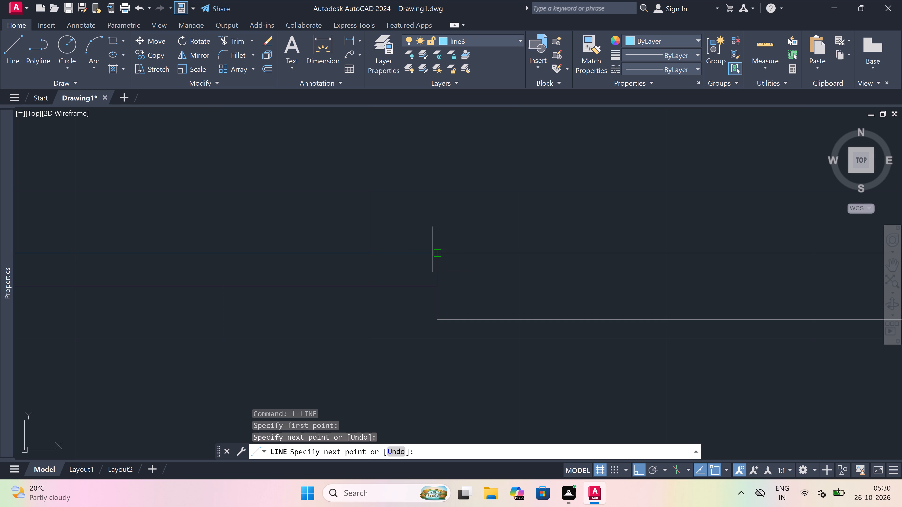
{"action": "key", "text": "Escape"}
Draw a line3 line along the lower wall face across the same 5' opening, from jamb to jamb.
{"action": "scroll", "coordinate": [409, 260], "scroll_direction": "down", "scroll_amount": 3}
{"action": "key", "text": "space"}
{"action": "scroll", "coordinate": [412, 270], "scroll_direction": "up", "scroll_amount": 2}
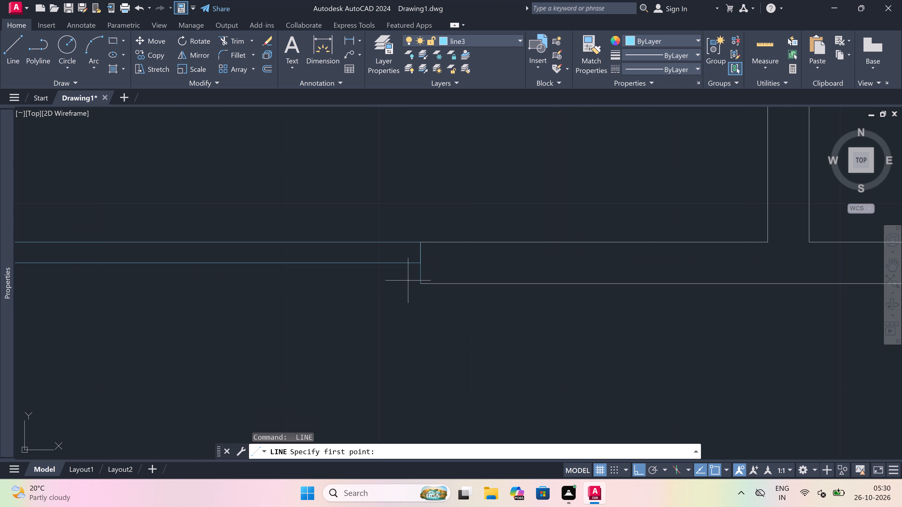
{"action": "left_click_drag", "start_coordinate": [419, 281], "coordinate": [413, 281]}
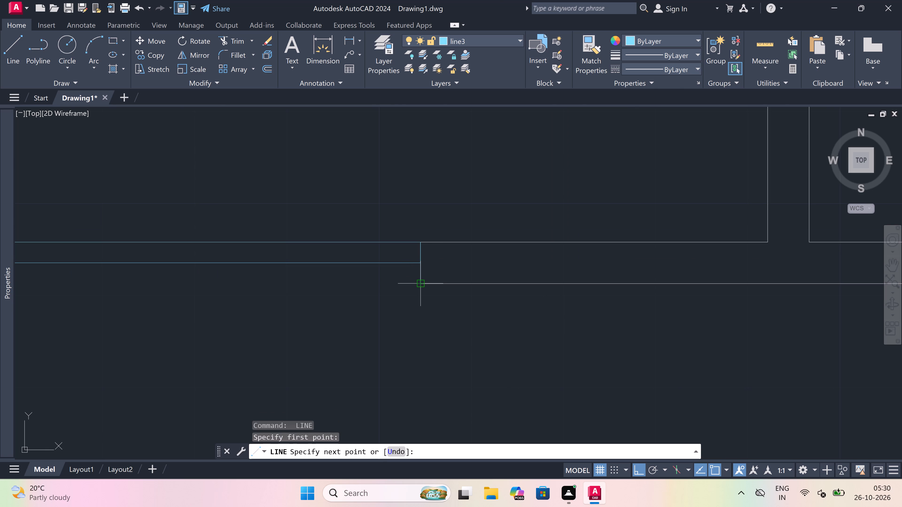
{"action": "scroll", "coordinate": [276, 242], "scroll_direction": "down", "scroll_amount": 4}
{"action": "scroll", "coordinate": [183, 243], "scroll_direction": "up", "scroll_amount": 3}
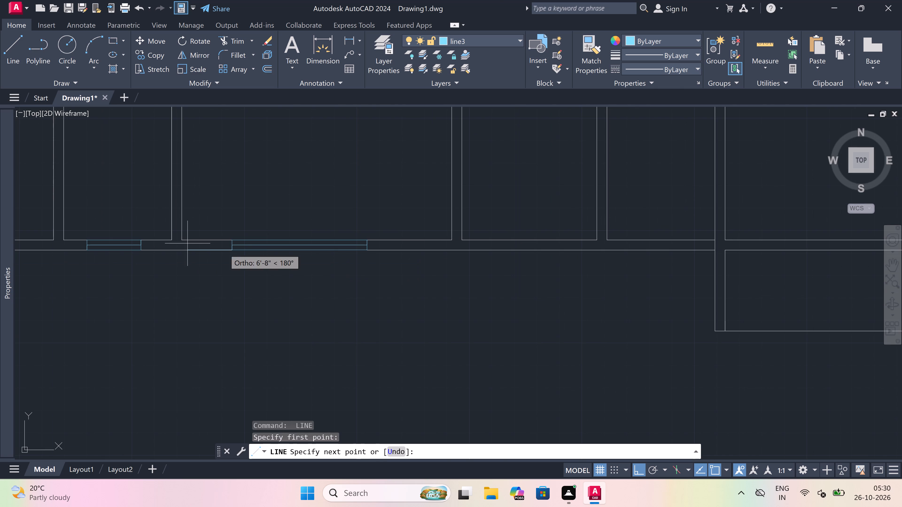
{"action": "scroll", "coordinate": [224, 254], "scroll_direction": "up", "scroll_amount": 2}
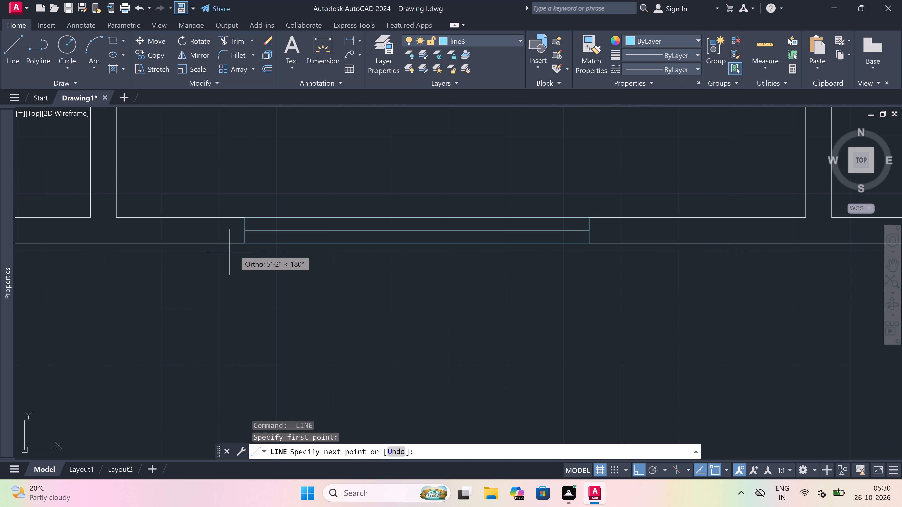
{"action": "left_click", "coordinate": [246, 242]}
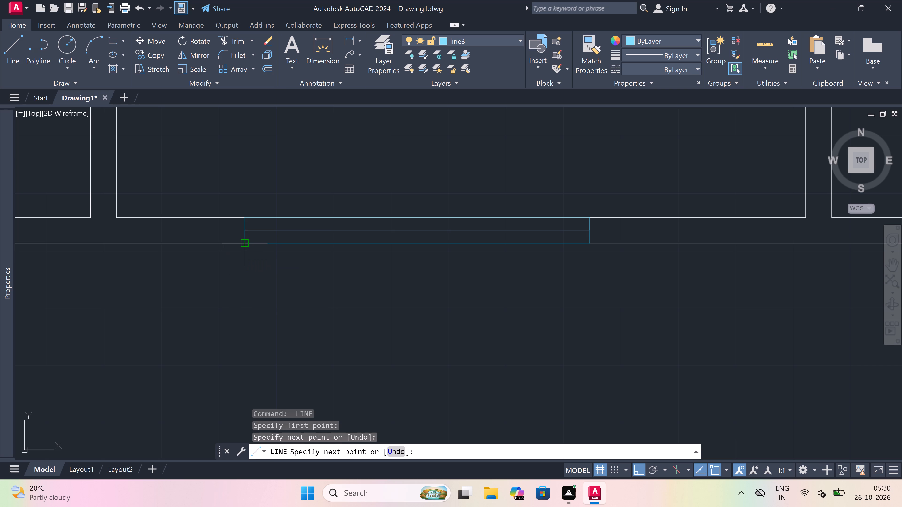
{"action": "key", "text": "Escape"}
On layer line3, draw a 3' window centre line with jamb lines across the lower wall of the room just east of the last 5' window.
{"action": "scroll", "coordinate": [245, 242], "scroll_direction": "down", "scroll_amount": 4}
{"action": "scroll", "coordinate": [334, 253], "scroll_direction": "up", "scroll_amount": 2}
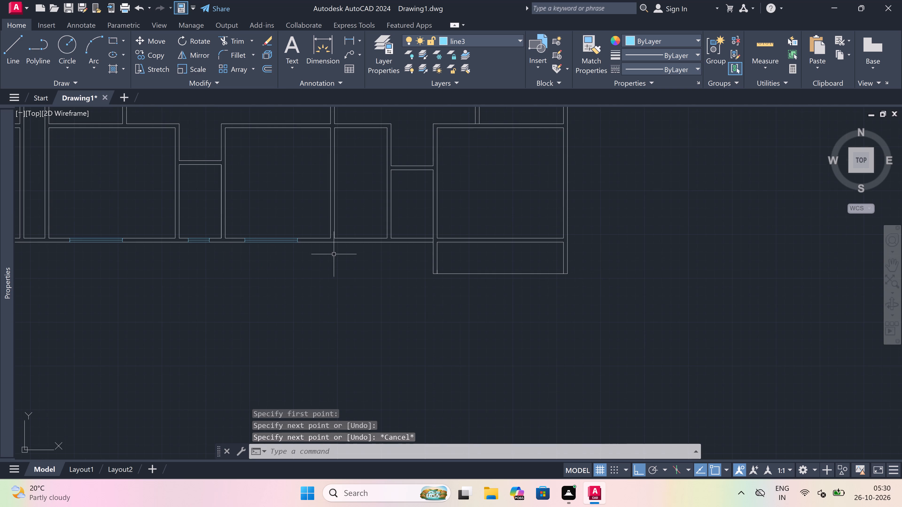
{"action": "key", "text": "space"}
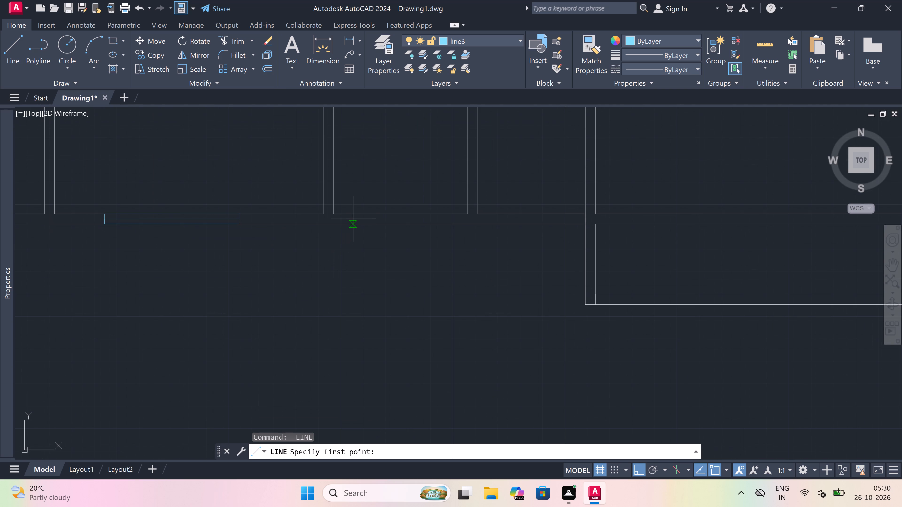
{"action": "left_click", "coordinate": [355, 215]}
{"action": "scroll", "coordinate": [354, 231], "scroll_direction": "up", "scroll_amount": 3}
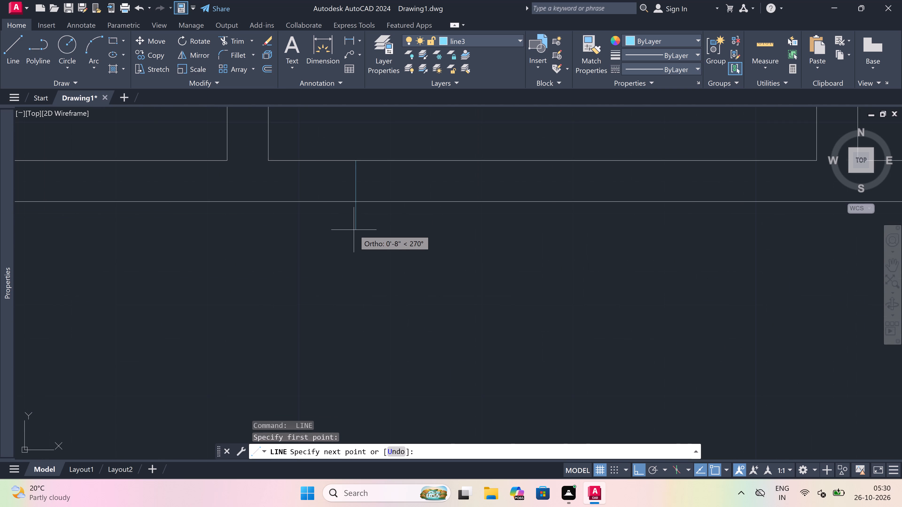
{"action": "left_click", "coordinate": [358, 201]}
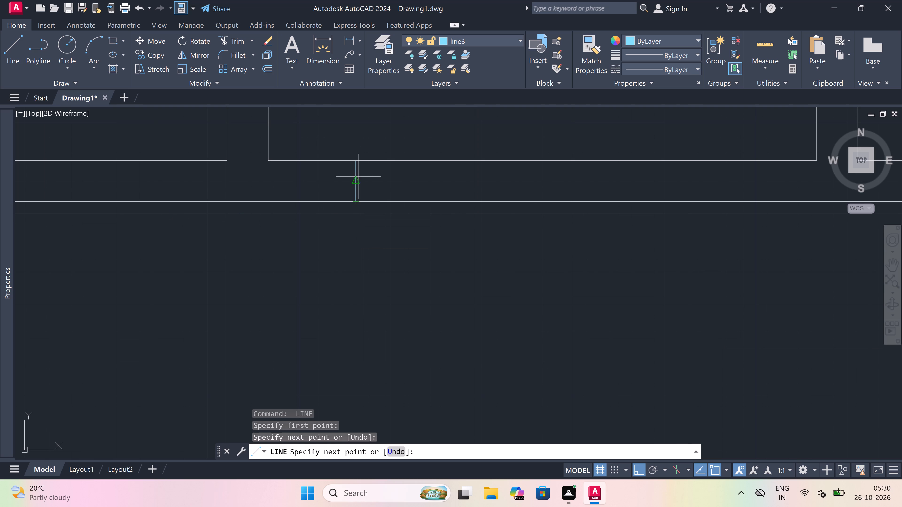
{"action": "left_click", "coordinate": [358, 177]}
{"action": "type", "text": "3'"}
{"action": "key", "text": "space"}
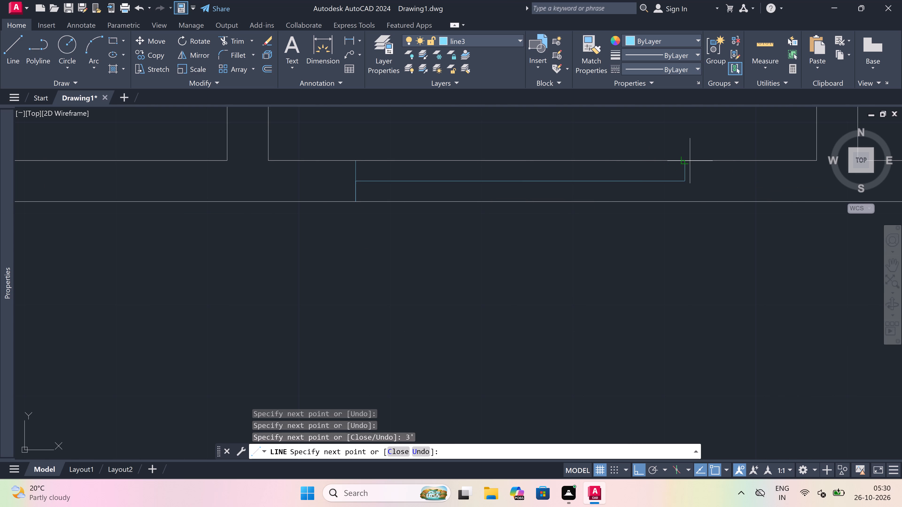
{"action": "left_click_drag", "start_coordinate": [687, 161], "coordinate": [687, 165]}
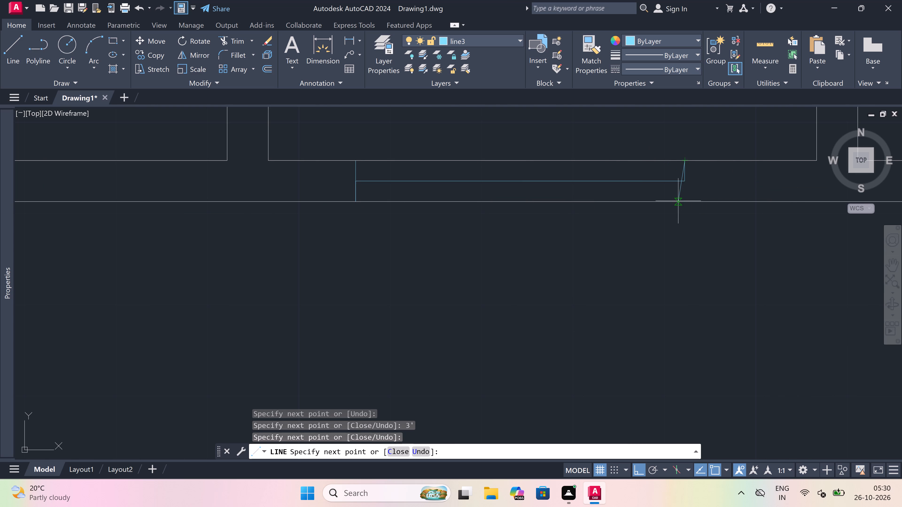
{"action": "left_click", "coordinate": [685, 202]}
{"action": "key", "text": "Escape"}
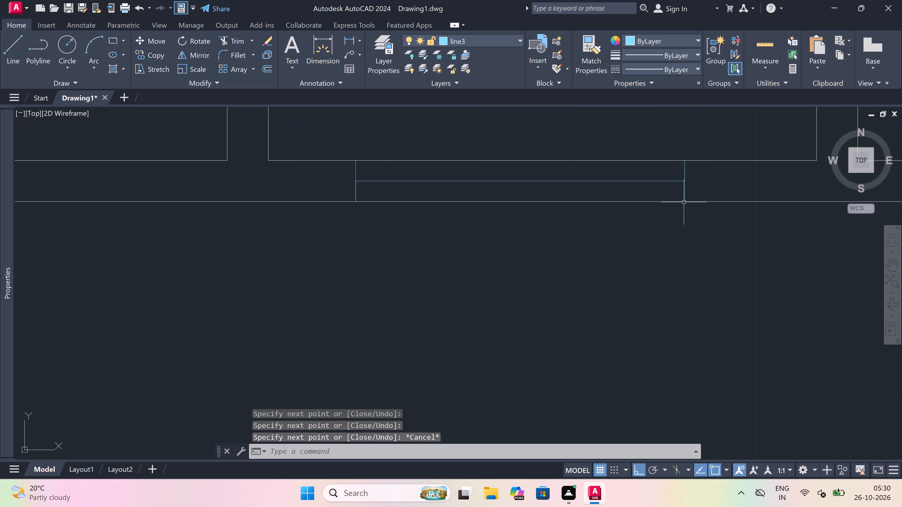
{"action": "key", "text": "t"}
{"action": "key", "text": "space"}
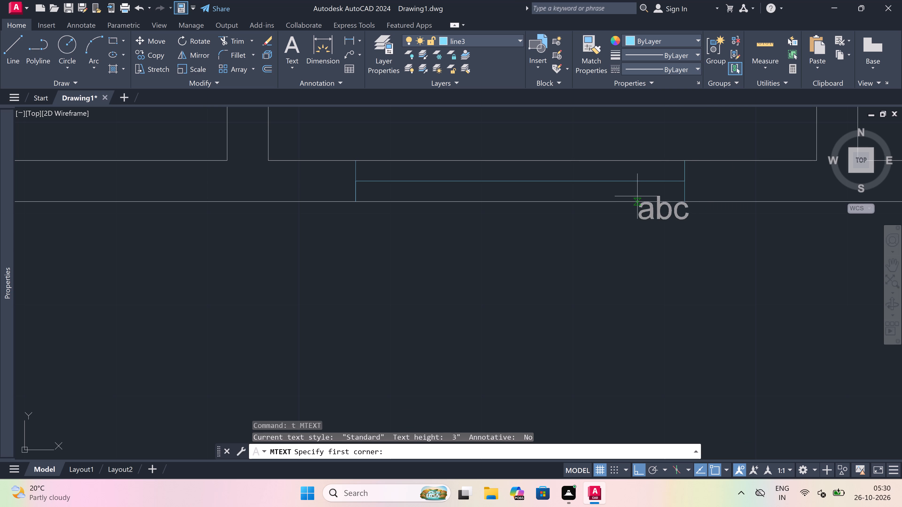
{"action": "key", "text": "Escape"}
Trim the upper and lower wall face lines between the jambs of the new 3' window opening.
{"action": "key", "text": "t"}
{"action": "type", "text": "r"}
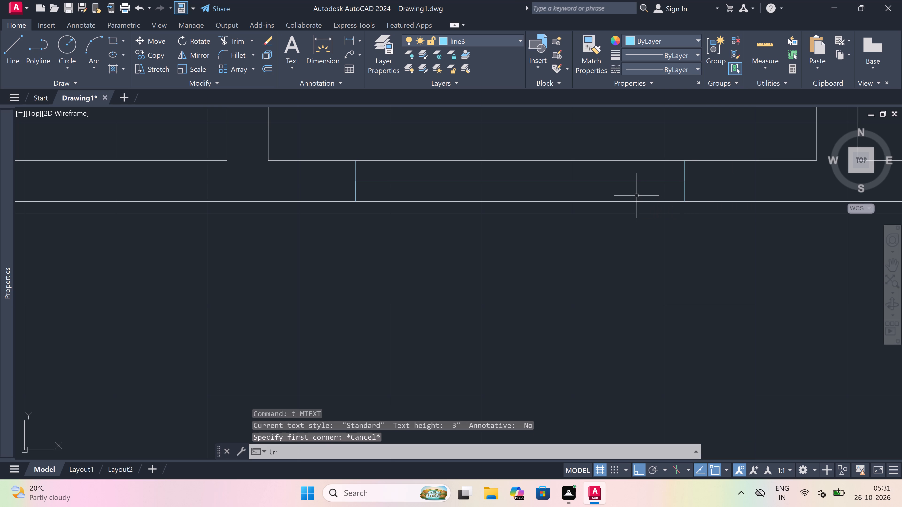
{"action": "key", "text": "space"}
{"action": "left_click", "coordinate": [528, 174]}
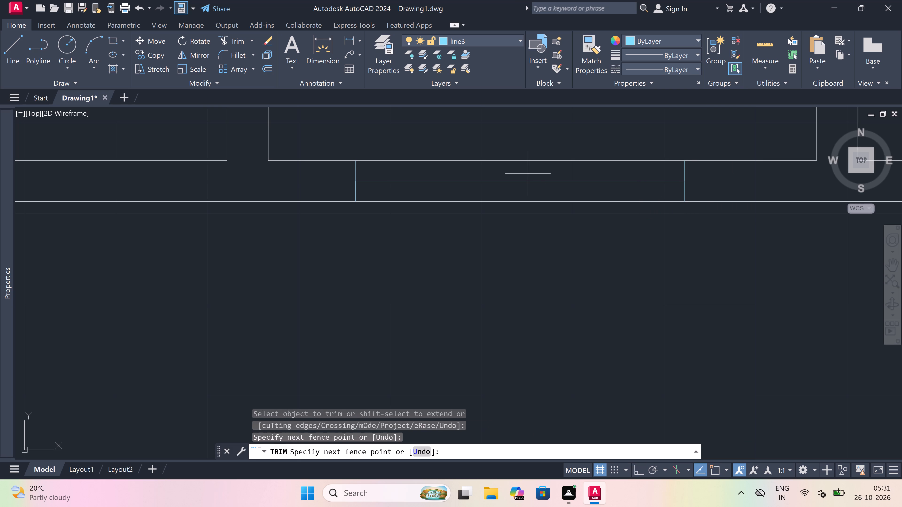
{"action": "left_click", "coordinate": [524, 146]}
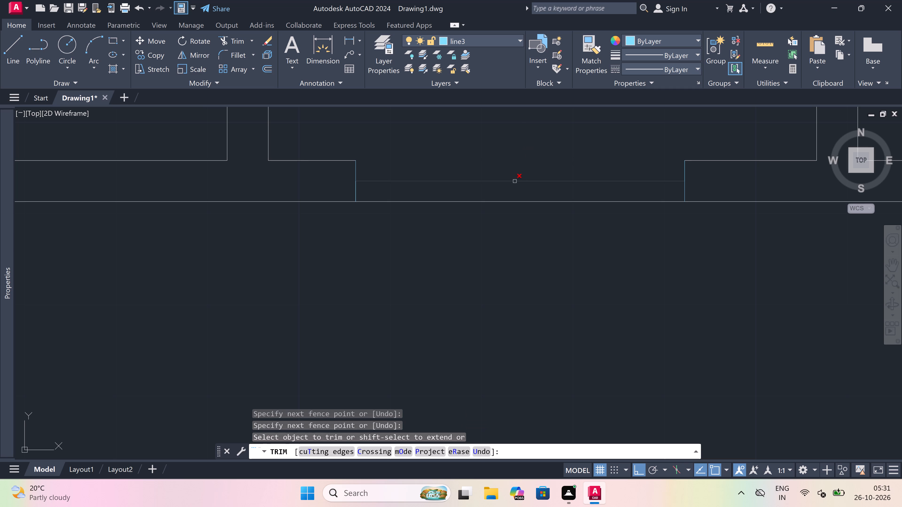
{"action": "left_click", "coordinate": [511, 187]}
{"action": "left_click", "coordinate": [498, 208]}
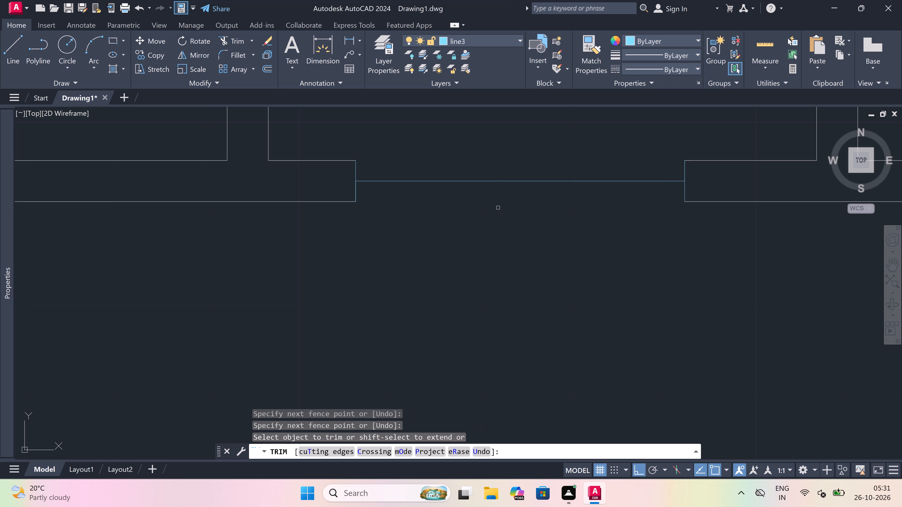
{"action": "key", "text": "Escape"}
Draw line3 lines along the upper and lower wall faces across the 3' opening, from jamb to jamb.
{"action": "type", "text": "l"}
{"action": "key", "text": "space"}
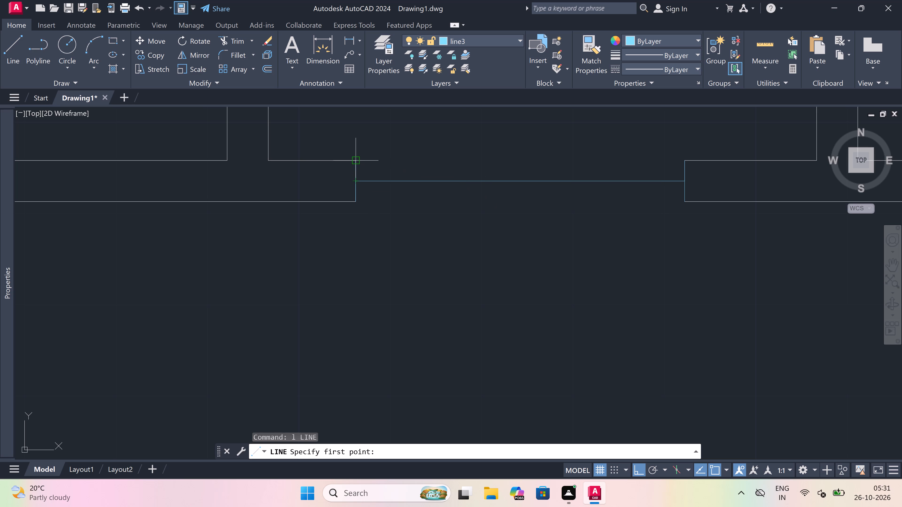
{"action": "left_click_drag", "start_coordinate": [359, 162], "coordinate": [375, 162]}
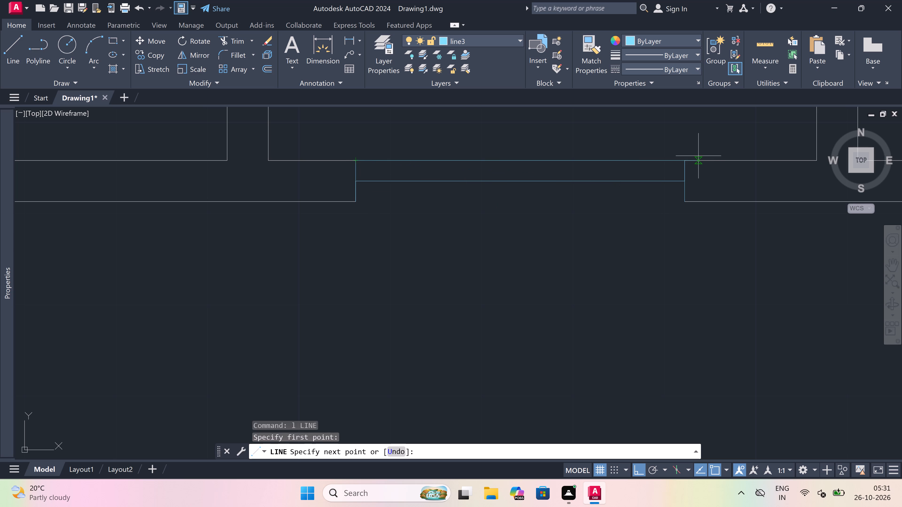
{"action": "left_click", "coordinate": [683, 162]}
{"action": "key", "text": "Escape"}
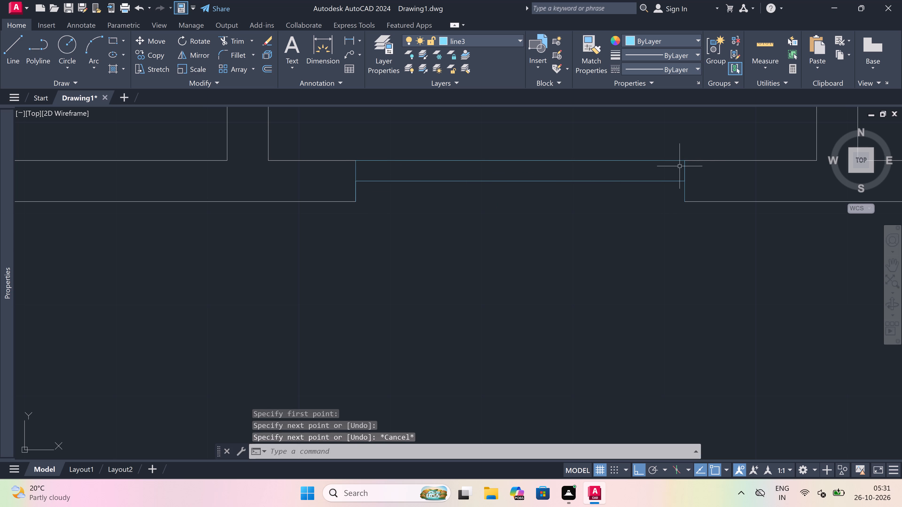
{"action": "key", "text": "space"}
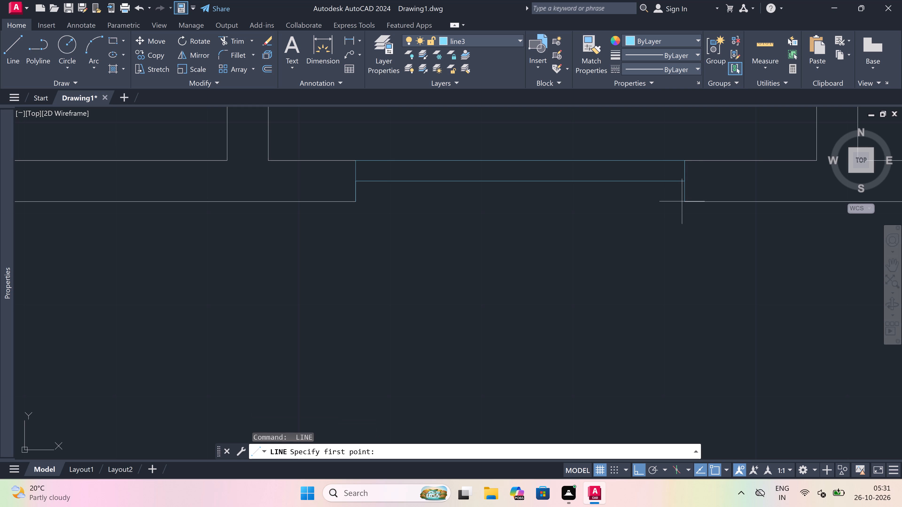
{"action": "left_click_drag", "start_coordinate": [682, 202], "coordinate": [673, 203]}
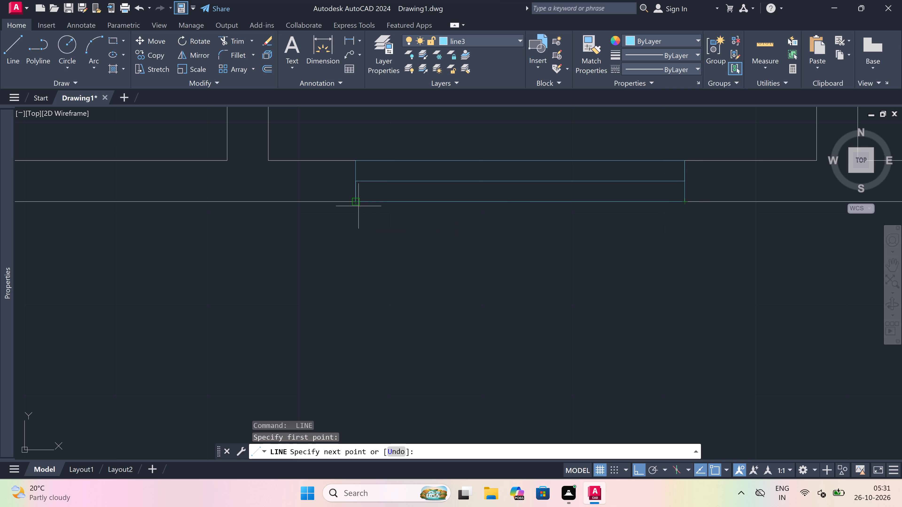
{"action": "left_click", "coordinate": [356, 203]}
{"action": "key", "text": "Escape"}
On layer line3, draw a 2' window centre line with jamb lines across the lower wall of the narrow space east of the 3' window.
{"action": "scroll", "coordinate": [306, 226], "scroll_direction": "down", "scroll_amount": 2}
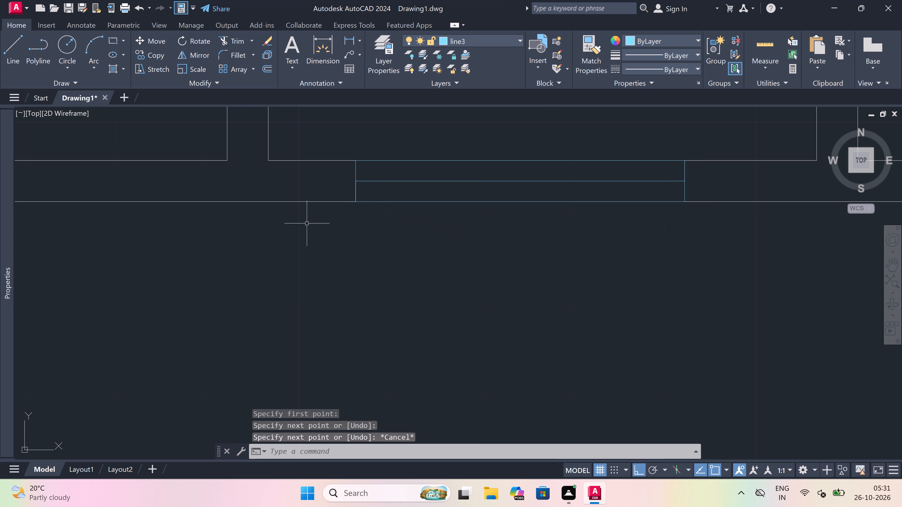
{"action": "scroll", "coordinate": [303, 230], "scroll_direction": "down", "scroll_amount": 3}
{"action": "key", "text": "space"}
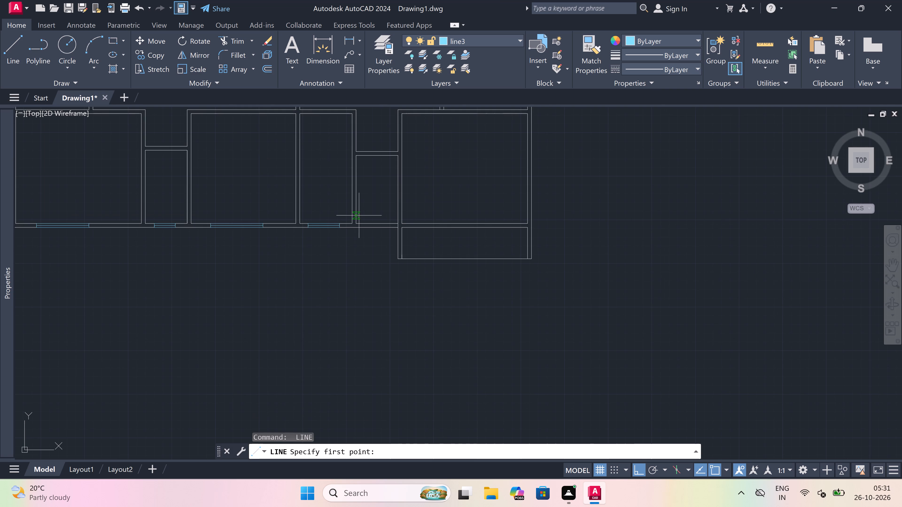
{"action": "scroll", "coordinate": [365, 222], "scroll_direction": "up", "scroll_amount": 5}
{"action": "left_click_drag", "start_coordinate": [366, 223], "coordinate": [366, 226]}
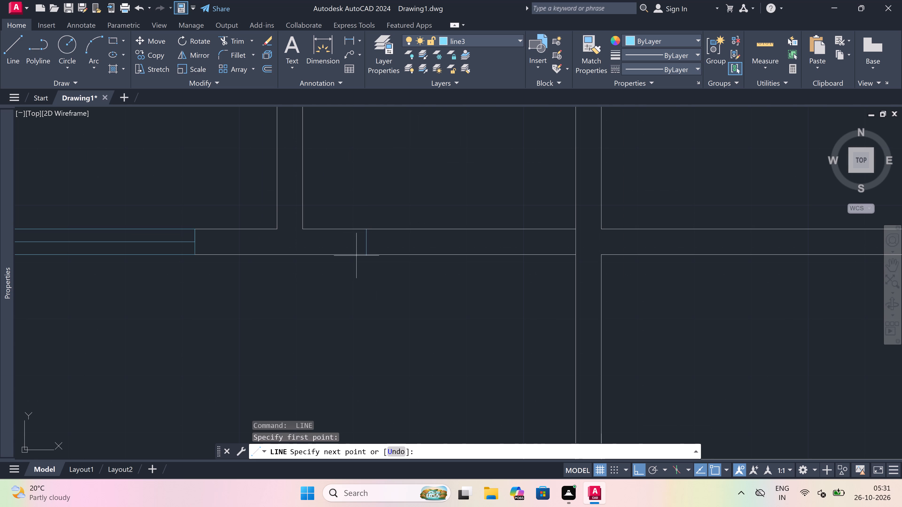
{"action": "left_click", "coordinate": [363, 256]}
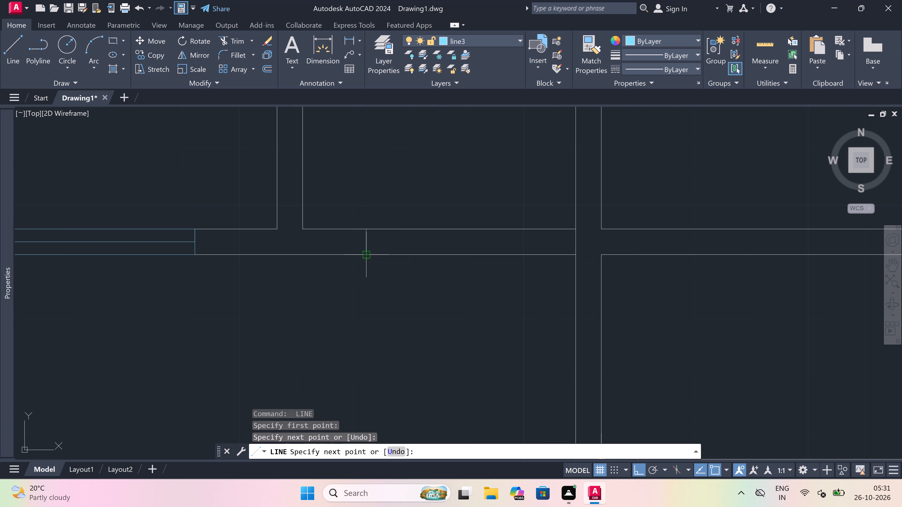
{"action": "left_click", "coordinate": [369, 242]}
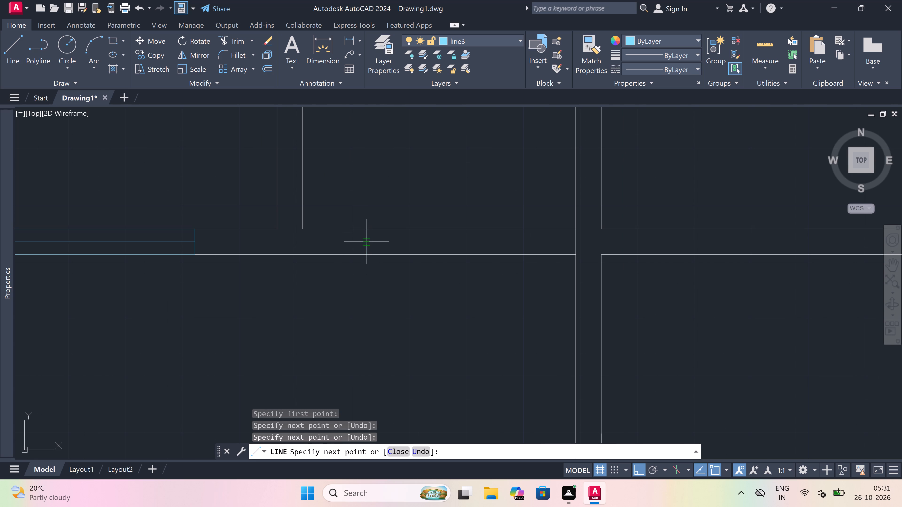
{"action": "type", "text": "2'"}
{"action": "key", "text": "space"}
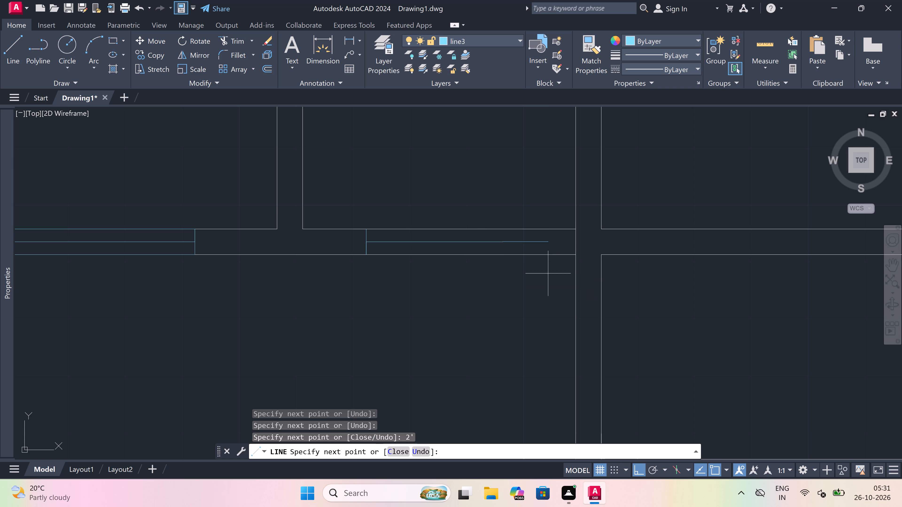
{"action": "left_click", "coordinate": [502, 228]}
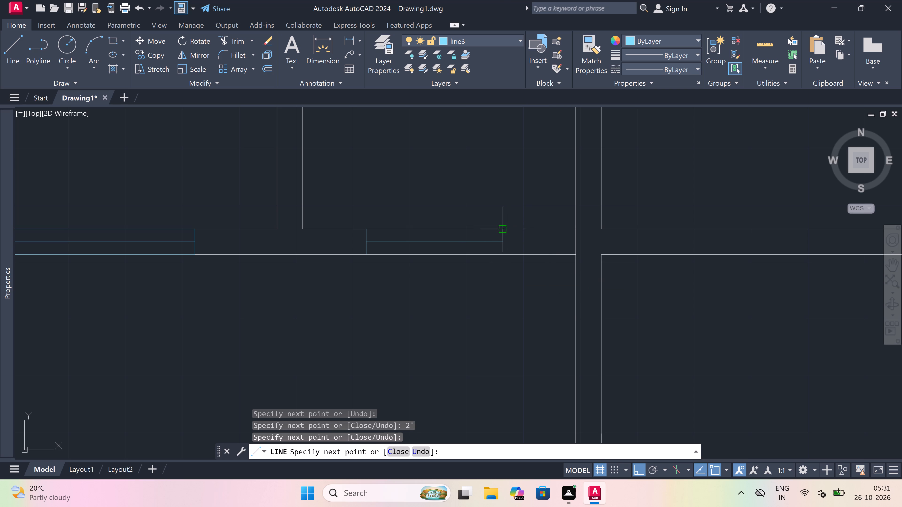
{"action": "scroll", "coordinate": [499, 254], "scroll_direction": "up", "scroll_amount": 3}
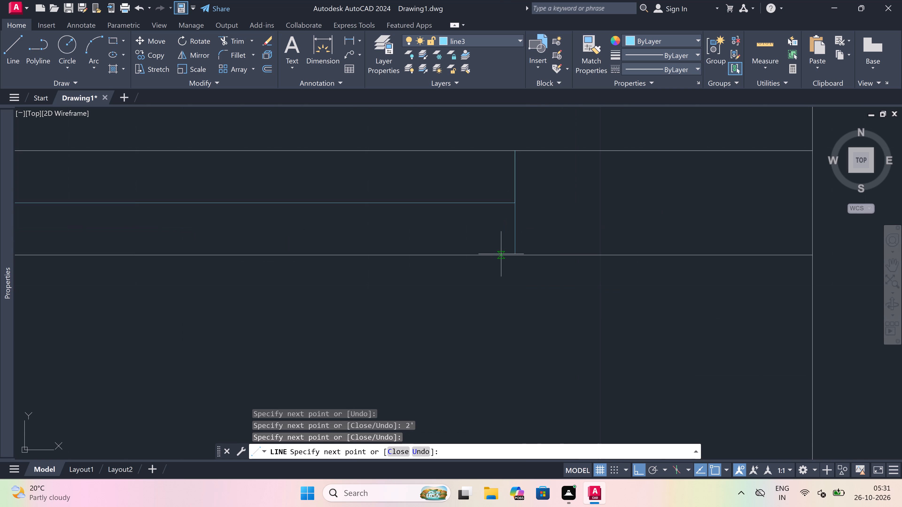
{"action": "left_click", "coordinate": [513, 250]}
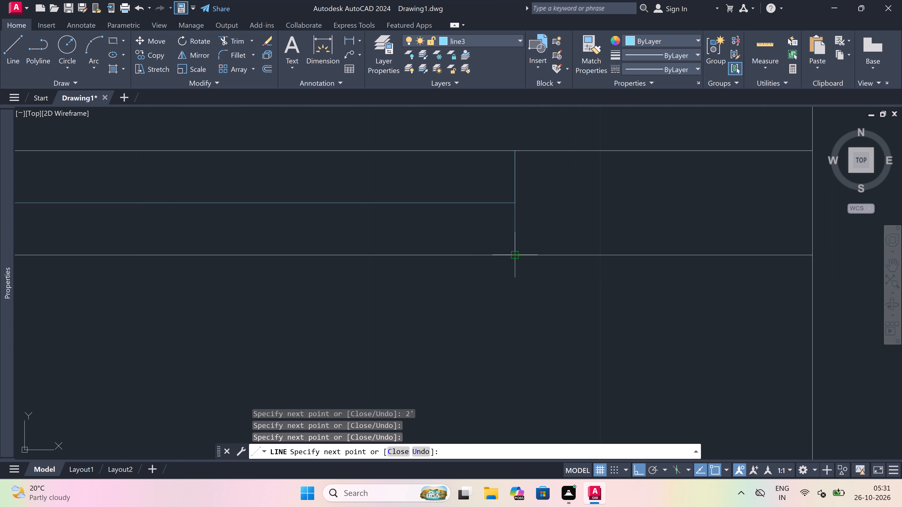
{"action": "scroll", "coordinate": [513, 251], "scroll_direction": "down", "scroll_amount": 1}
{"action": "key", "text": "Escape"}
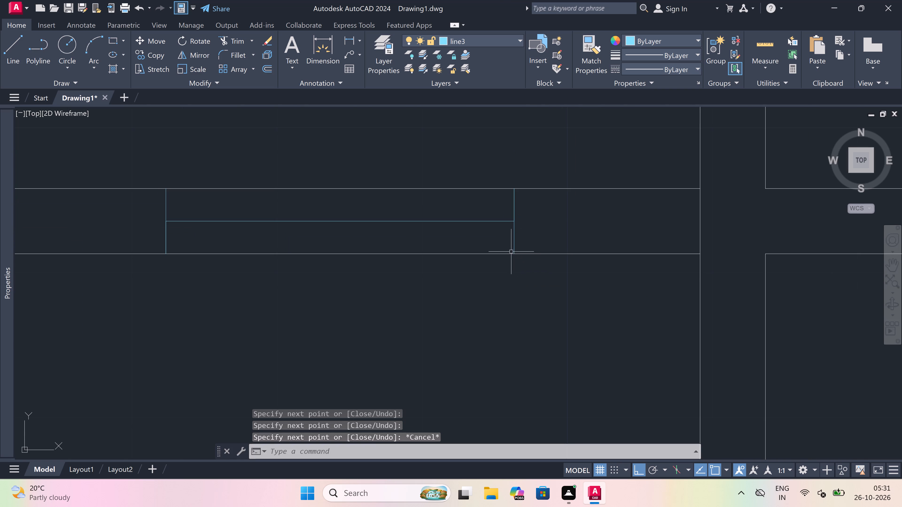
Trim the lower and upper wall face lines between the jambs of the new 2' window opening.
{"action": "key", "text": "t"}
{"action": "key", "text": "r"}
{"action": "key", "text": "space"}
{"action": "left_click", "coordinate": [466, 249]}
{"action": "left_click", "coordinate": [440, 284]}
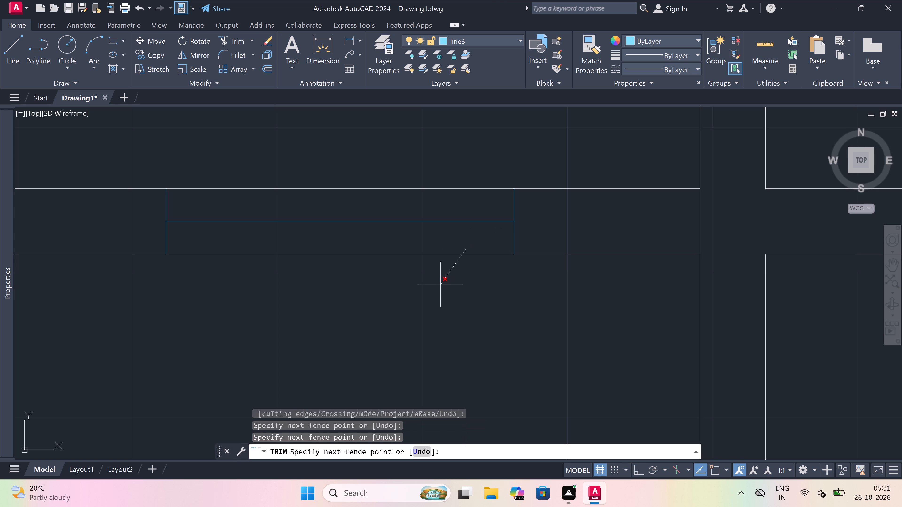
{"action": "left_click", "coordinate": [412, 204]}
{"action": "left_click", "coordinate": [405, 160]}
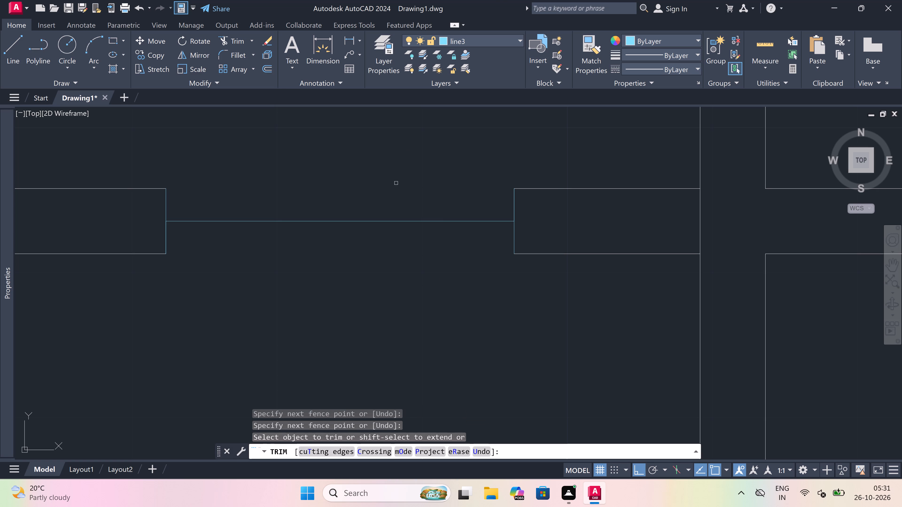
{"action": "key", "text": "Escape"}
Draw line3 lines along the upper and lower wall faces across the 2' opening, from jamb to jamb.
{"action": "type", "text": "l"}
{"action": "key", "text": "space"}
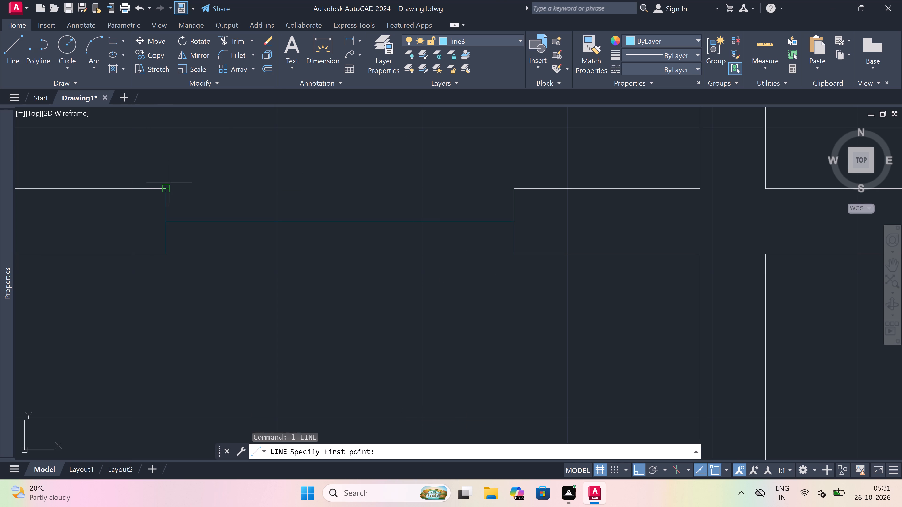
{"action": "left_click_drag", "start_coordinate": [166, 189], "coordinate": [180, 189]}
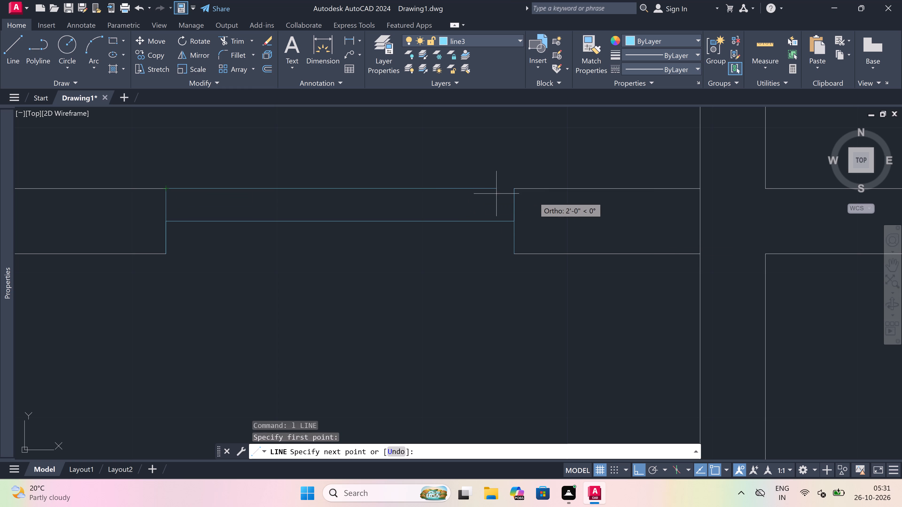
{"action": "left_click", "coordinate": [517, 191]}
{"action": "key", "text": "Escape"}
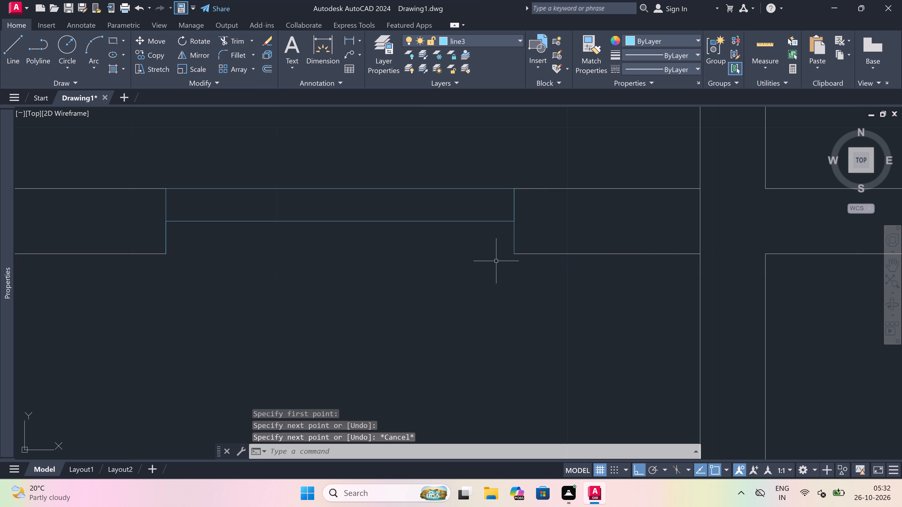
{"action": "key", "text": "space"}
{"action": "left_click_drag", "start_coordinate": [516, 253], "coordinate": [435, 254]}
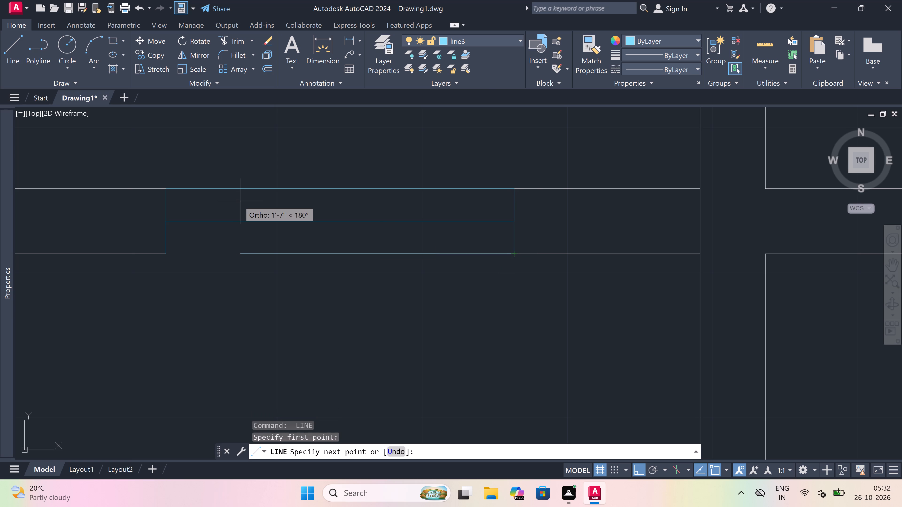
{"action": "left_click", "coordinate": [167, 253]}
{"action": "key", "text": "Escape"}
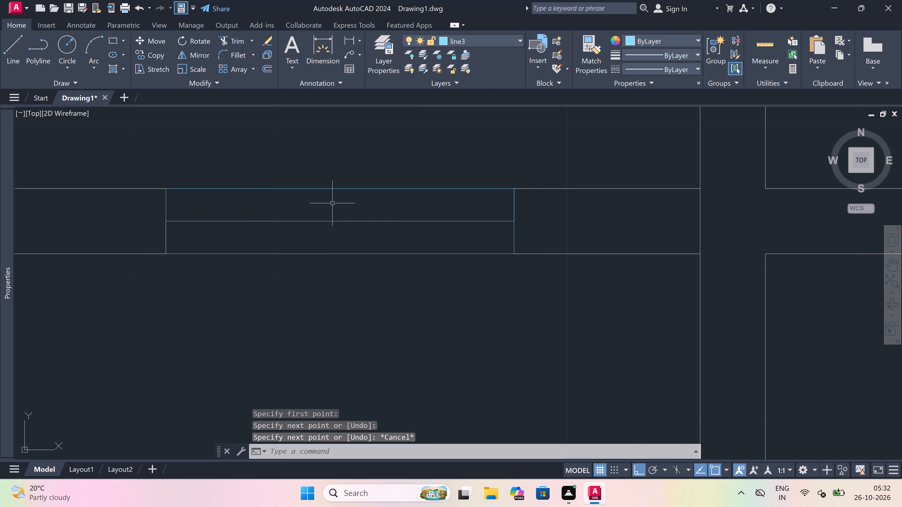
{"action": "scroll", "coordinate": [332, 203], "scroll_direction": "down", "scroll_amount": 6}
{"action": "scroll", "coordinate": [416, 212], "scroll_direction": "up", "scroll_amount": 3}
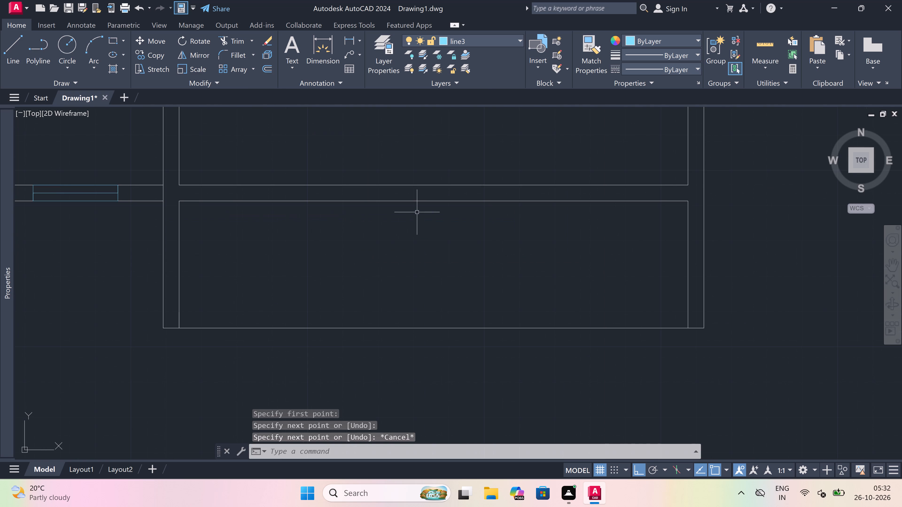
On layer line3, draw a 5' window centre line with jamb lines across the wall between the large southeast room and the space below it.
{"action": "key", "text": "space"}
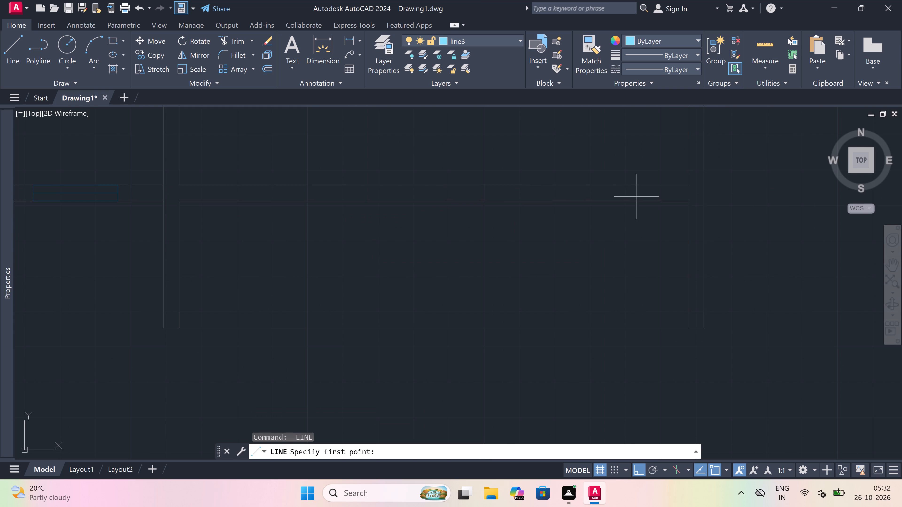
{"action": "left_click_drag", "start_coordinate": [619, 184], "coordinate": [620, 187]}
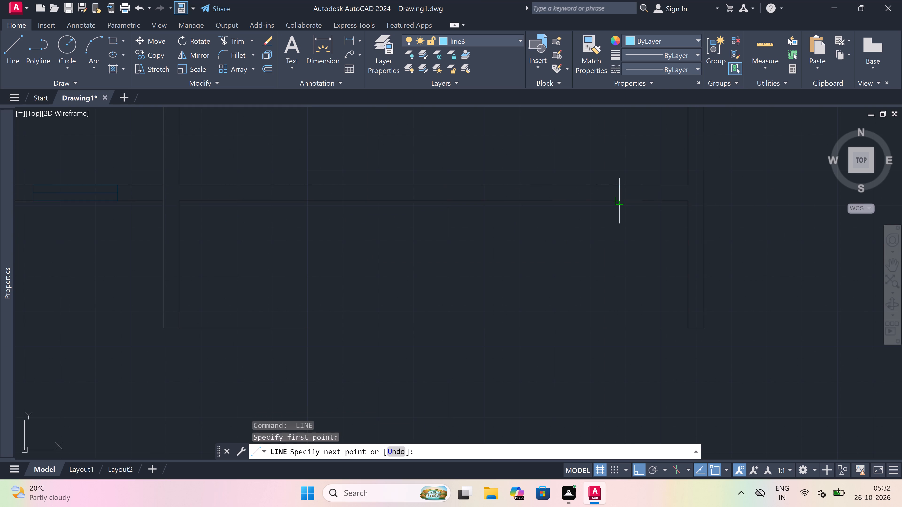
{"action": "left_click", "coordinate": [621, 202]}
{"action": "scroll", "coordinate": [620, 197], "scroll_direction": "up", "scroll_amount": 1}
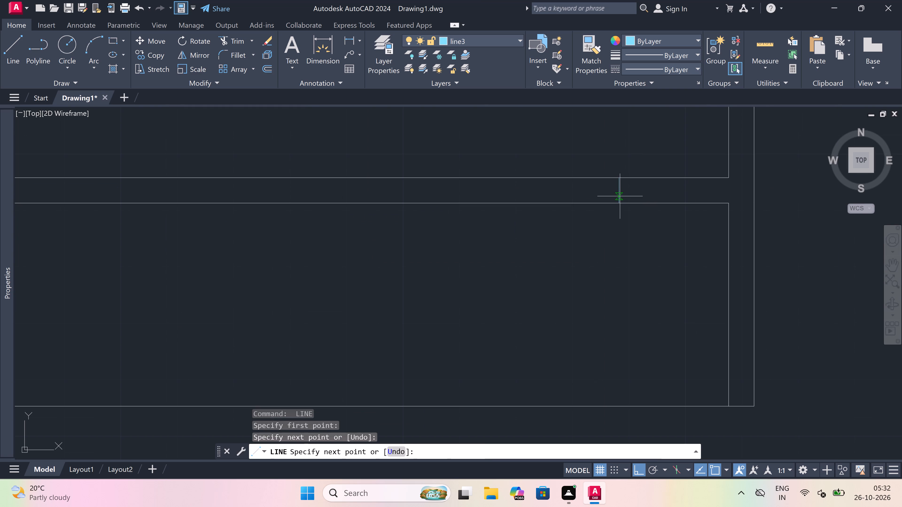
{"action": "left_click_drag", "start_coordinate": [617, 190], "coordinate": [607, 190]}
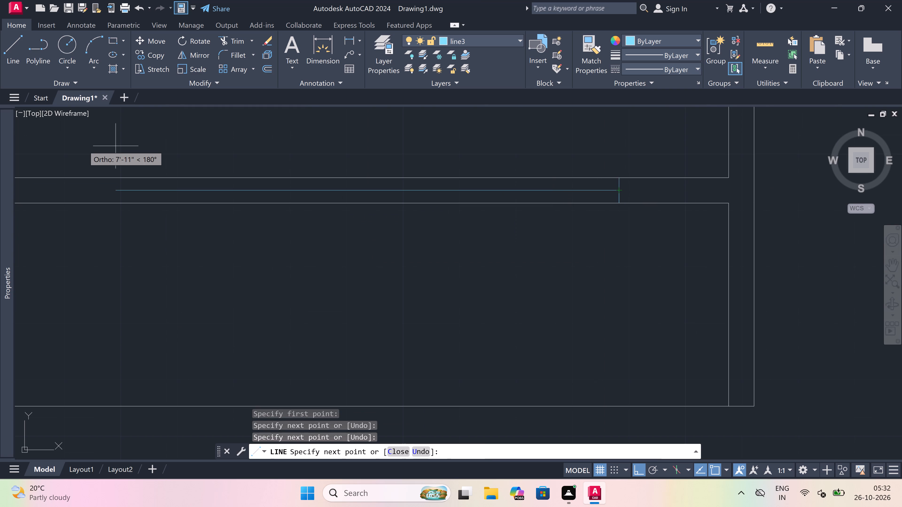
{"action": "type", "text": "5'"}
{"action": "key", "text": "space"}
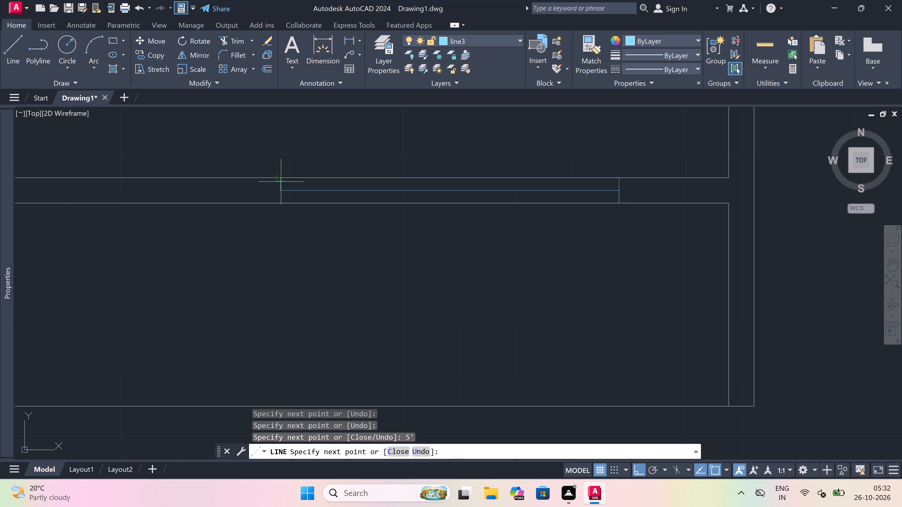
{"action": "left_click", "coordinate": [276, 177]}
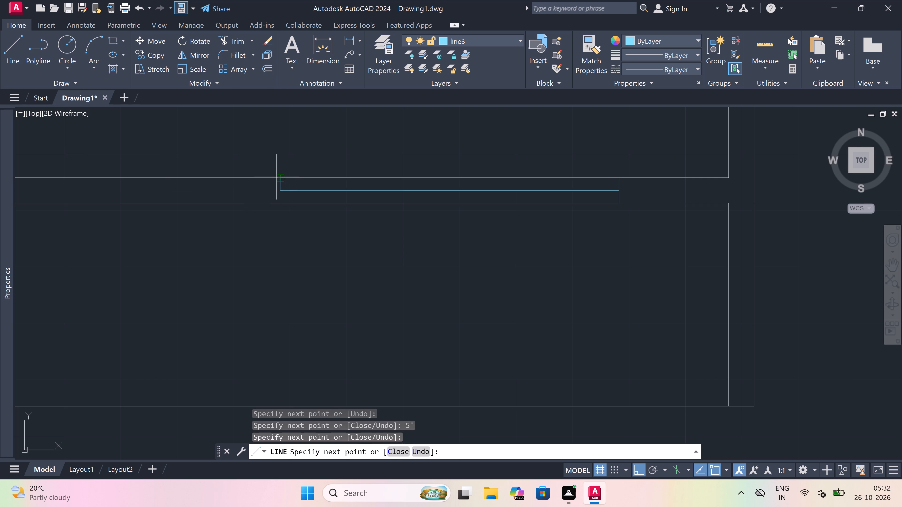
{"action": "left_click", "coordinate": [277, 201]}
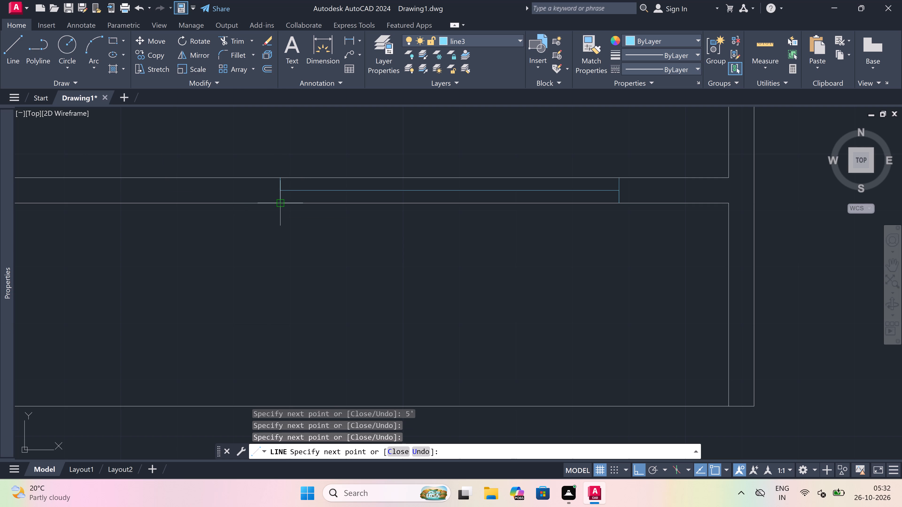
{"action": "key", "text": "Escape"}
Trim the lower and upper wall face lines between the jambs of the new 5' window opening.
{"action": "key", "text": "t"}
{"action": "key", "text": "r"}
{"action": "key", "text": "space"}
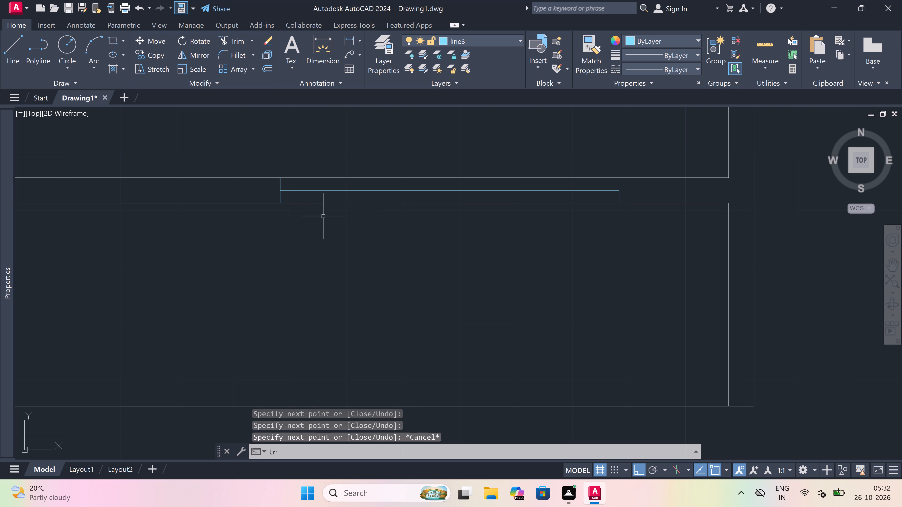
{"action": "left_click", "coordinate": [346, 203]}
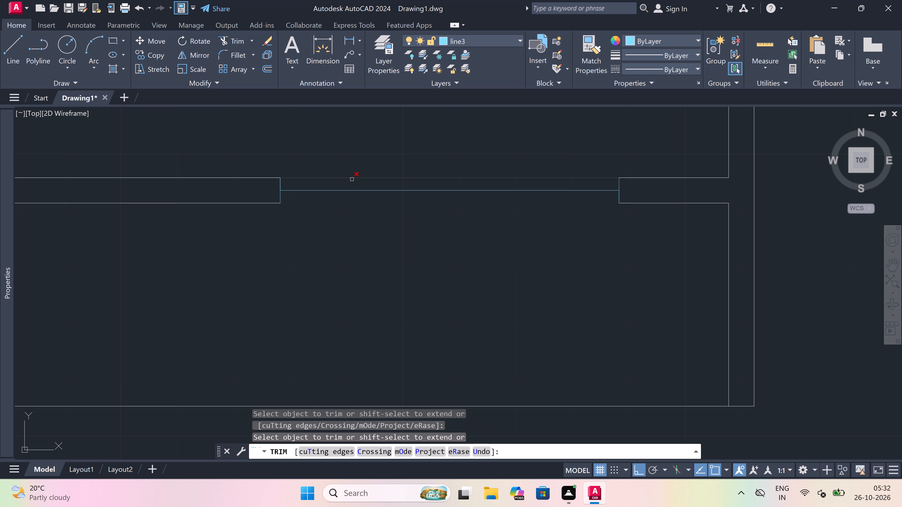
{"action": "left_click", "coordinate": [352, 178]}
{"action": "key", "text": "Escape"}
Draw line3 lines along the upper and lower wall faces across the 5' opening, from jamb to jamb.
{"action": "key", "text": "l"}
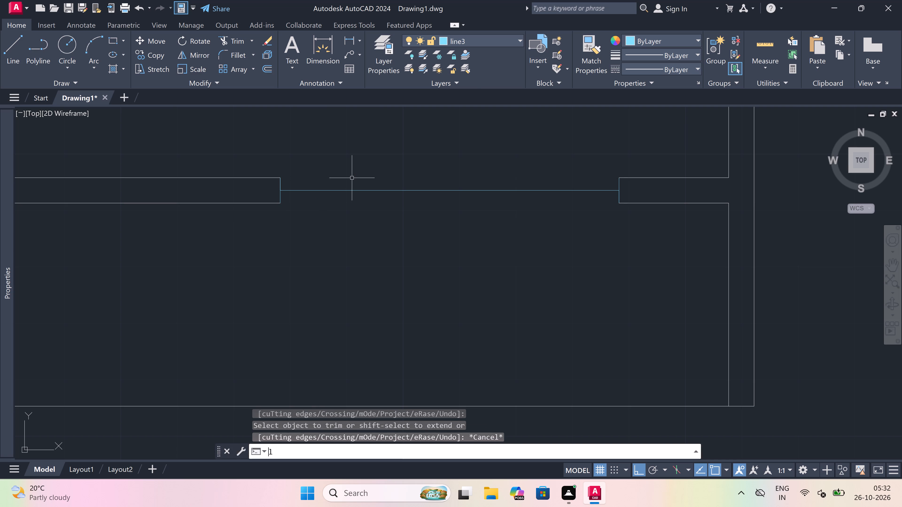
{"action": "key", "text": "space"}
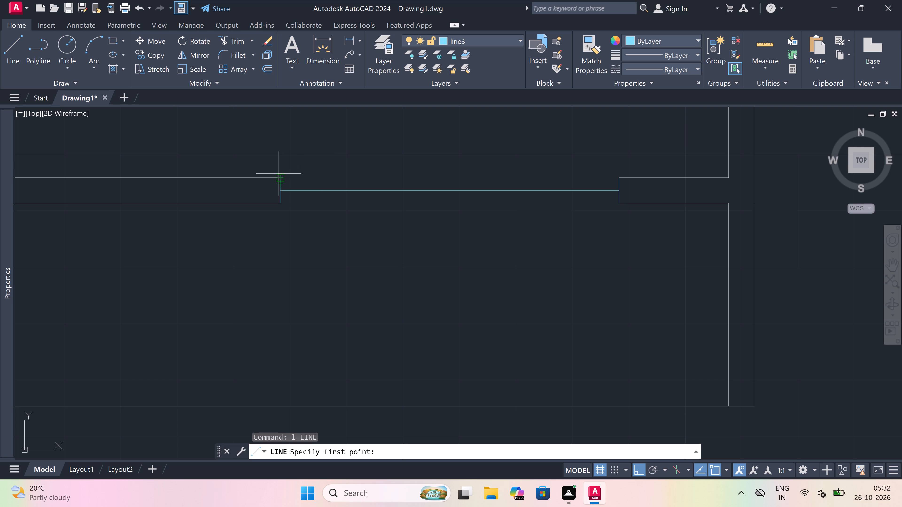
{"action": "left_click", "coordinate": [279, 177]}
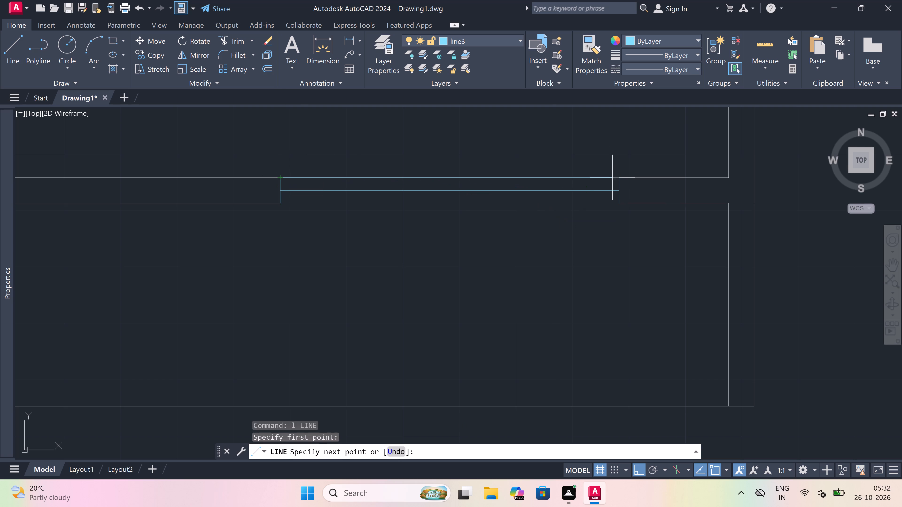
{"action": "left_click", "coordinate": [619, 176]}
{"action": "key", "text": "Escape"}
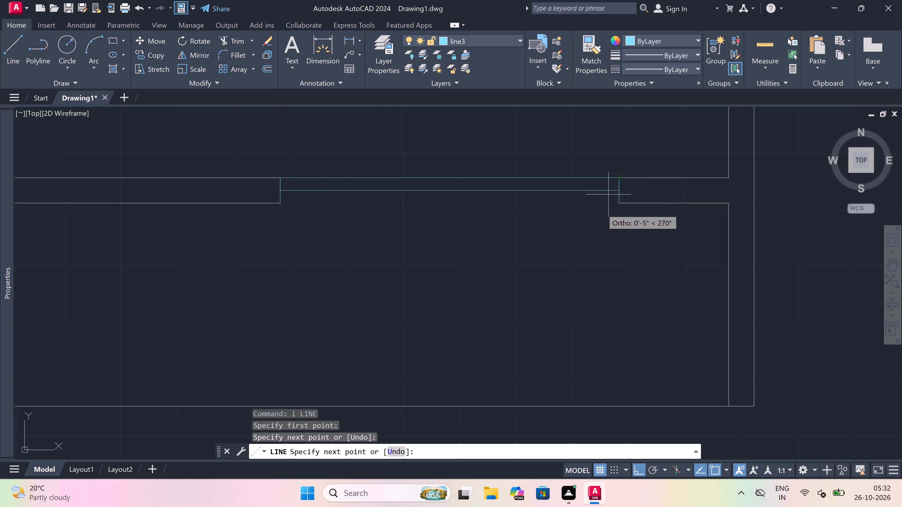
{"action": "key", "text": "space"}
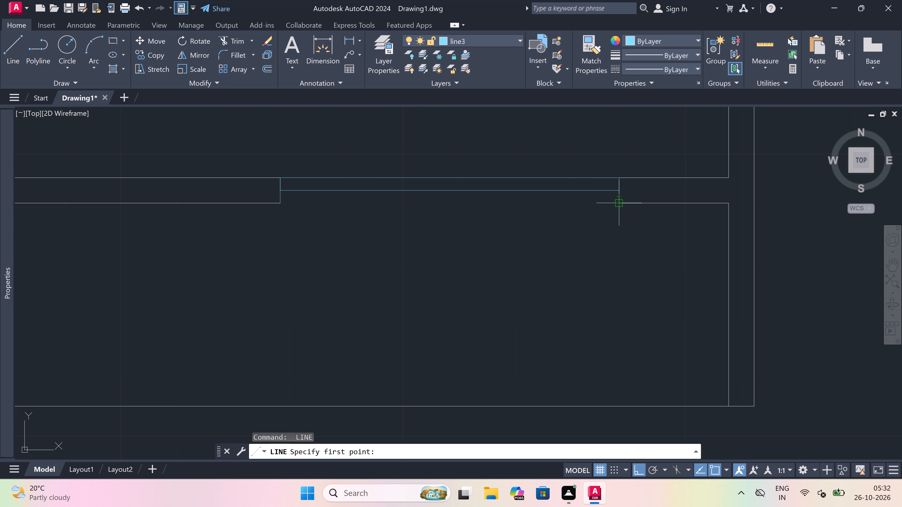
{"action": "left_click_drag", "start_coordinate": [620, 204], "coordinate": [603, 204]}
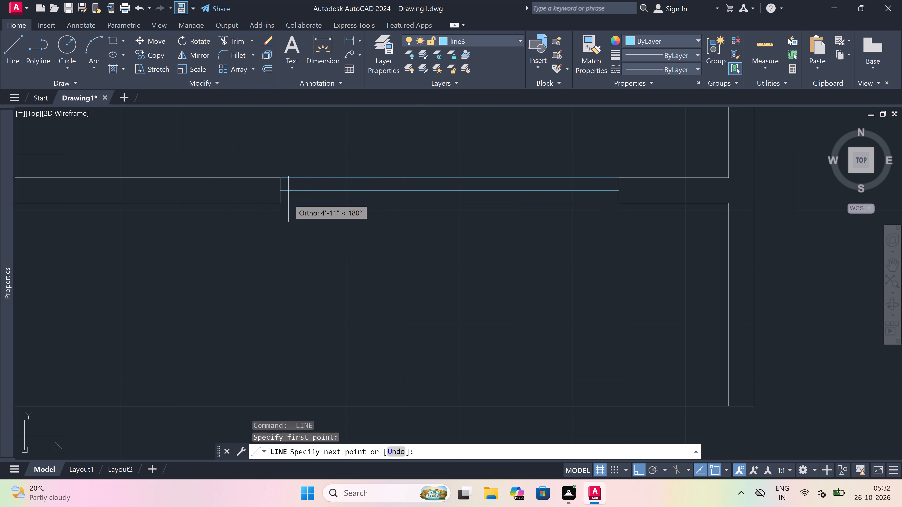
{"action": "left_click_drag", "start_coordinate": [282, 200], "coordinate": [285, 199]}
{"action": "key", "text": "Escape"}
On layer line3, draw a vertical 5' window centre line with jamb lines across the east wall of the large southeast room.
{"action": "scroll", "coordinate": [275, 216], "scroll_direction": "down", "scroll_amount": 3}
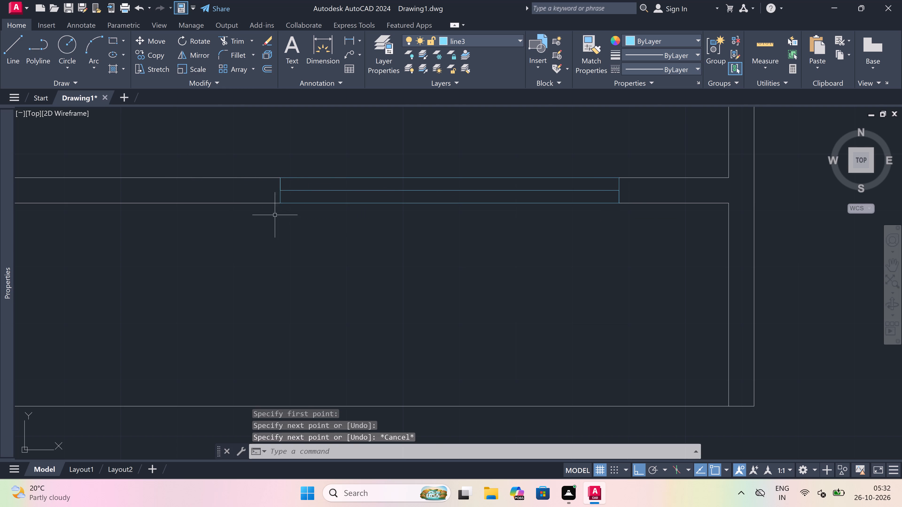
{"action": "scroll", "coordinate": [277, 220], "scroll_direction": "down", "scroll_amount": 2}
{"action": "scroll", "coordinate": [307, 177], "scroll_direction": "up", "scroll_amount": 3}
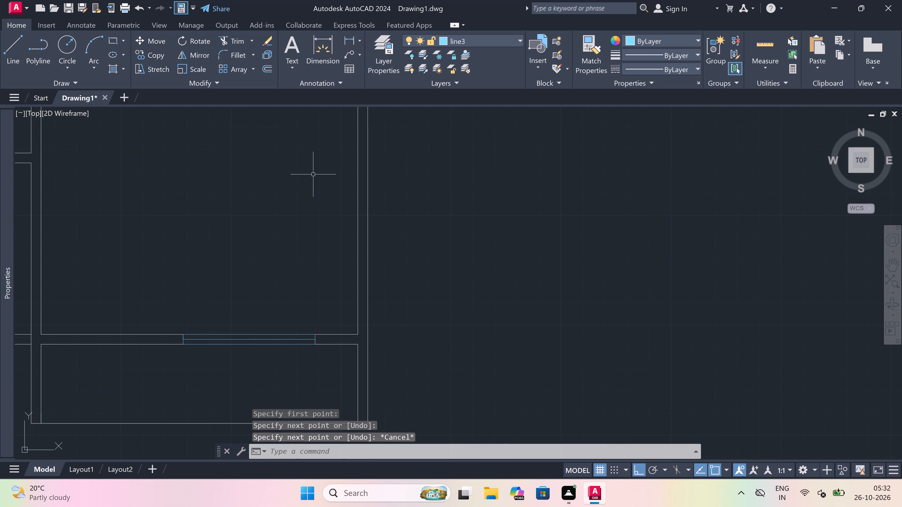
{"action": "scroll", "coordinate": [323, 215], "scroll_direction": "down", "scroll_amount": 2}
{"action": "scroll", "coordinate": [324, 220], "scroll_direction": "up", "scroll_amount": 1}
{"action": "key", "text": "space"}
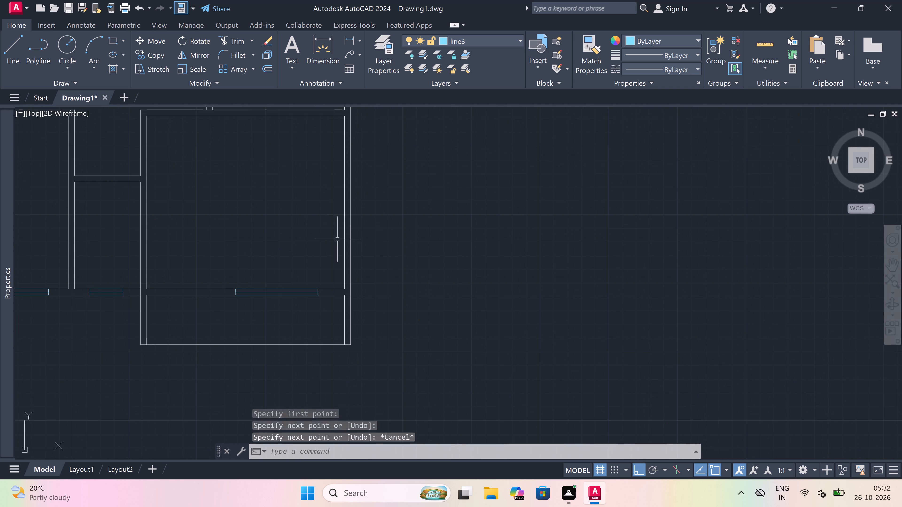
{"action": "left_click", "coordinate": [345, 250]}
{"action": "scroll", "coordinate": [347, 248], "scroll_direction": "up", "scroll_amount": 3}
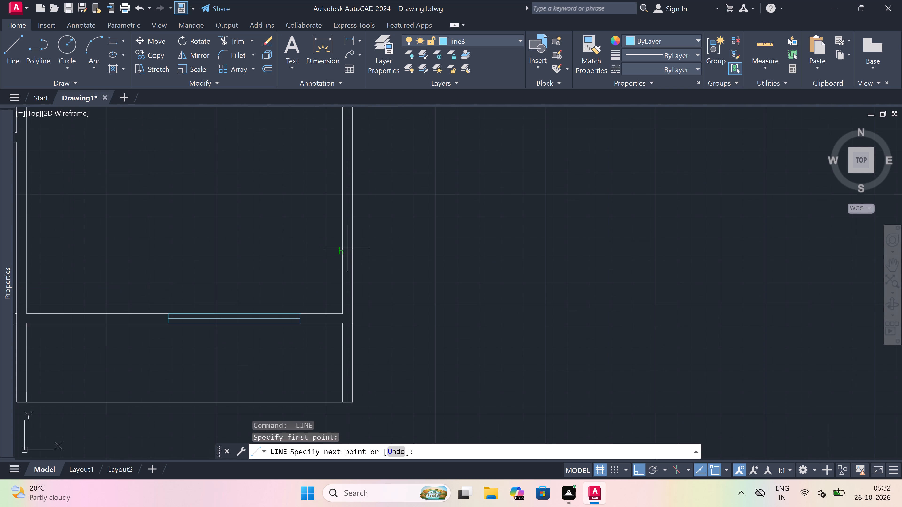
{"action": "left_click", "coordinate": [360, 253]}
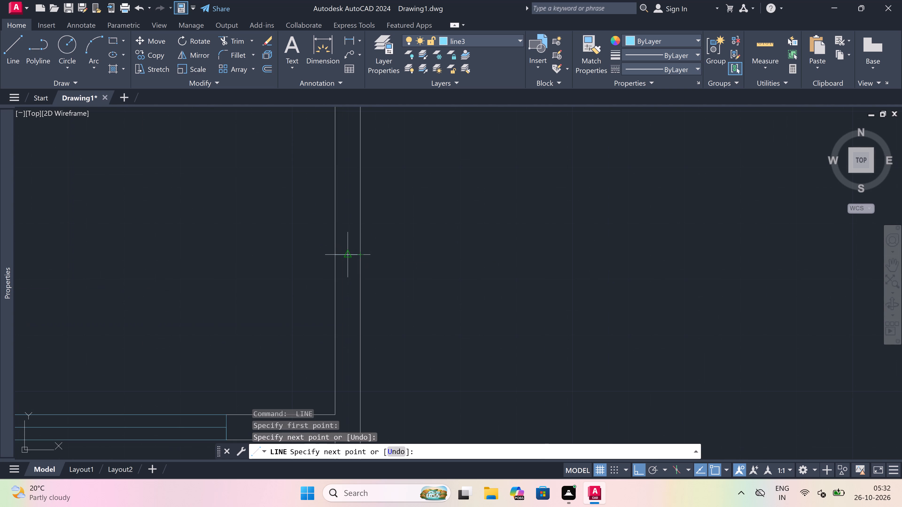
{"action": "left_click", "coordinate": [346, 257]}
{"action": "scroll", "coordinate": [346, 257], "scroll_direction": "down", "scroll_amount": 4}
{"action": "scroll", "coordinate": [341, 221], "scroll_direction": "up", "scroll_amount": 2}
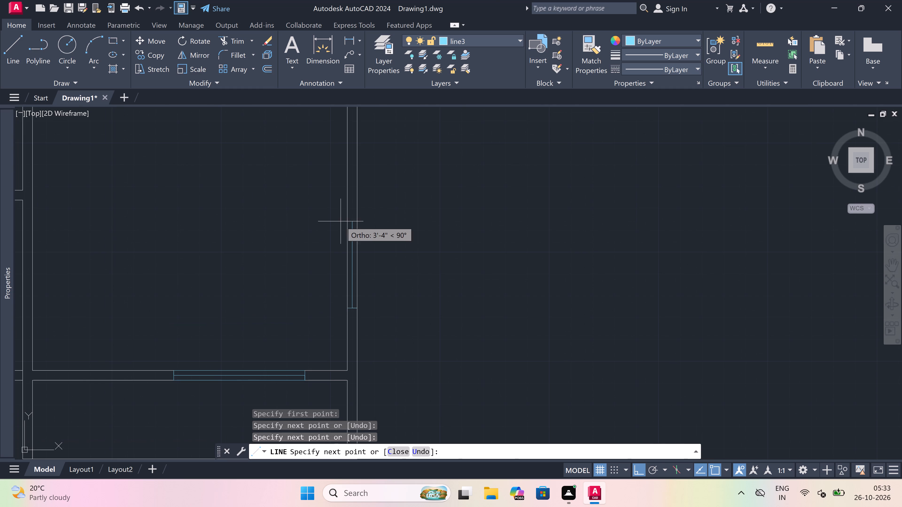
{"action": "key", "text": "5"}
{"action": "type", "text": "'"}
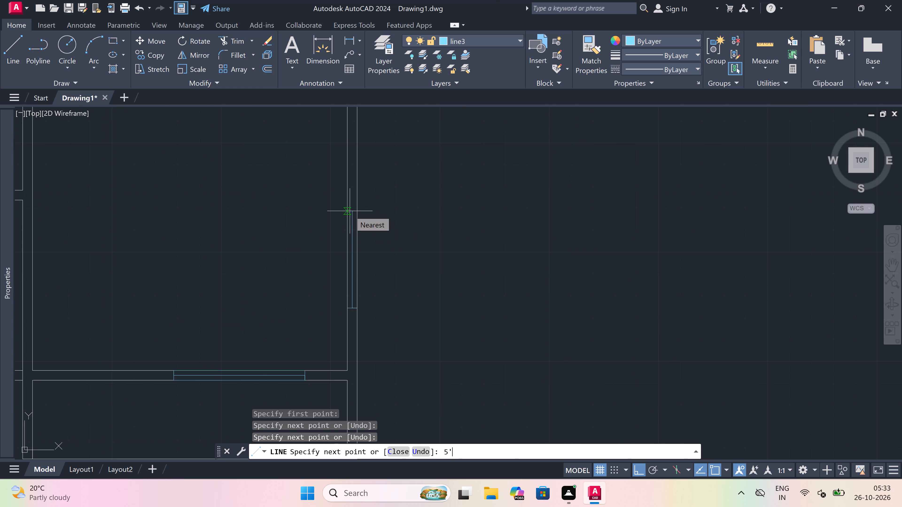
{"action": "key", "text": "space"}
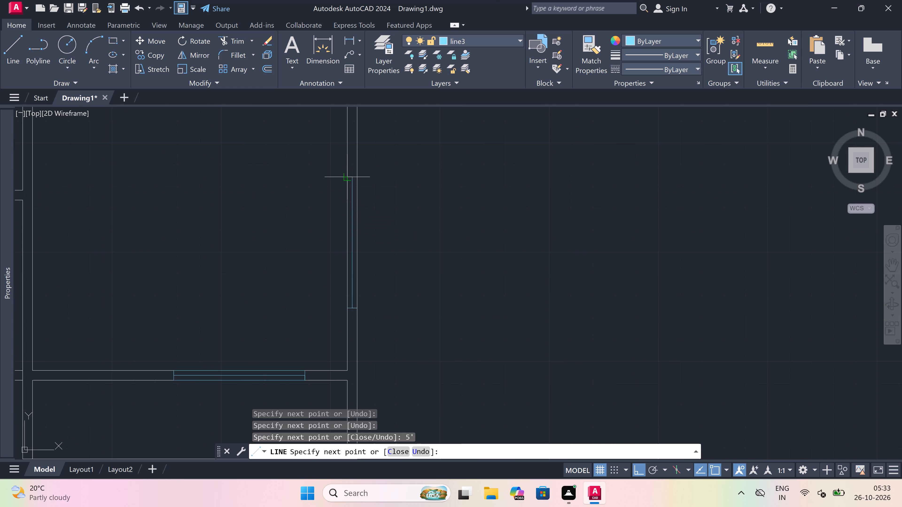
{"action": "scroll", "coordinate": [344, 169], "scroll_direction": "up", "scroll_amount": 1}
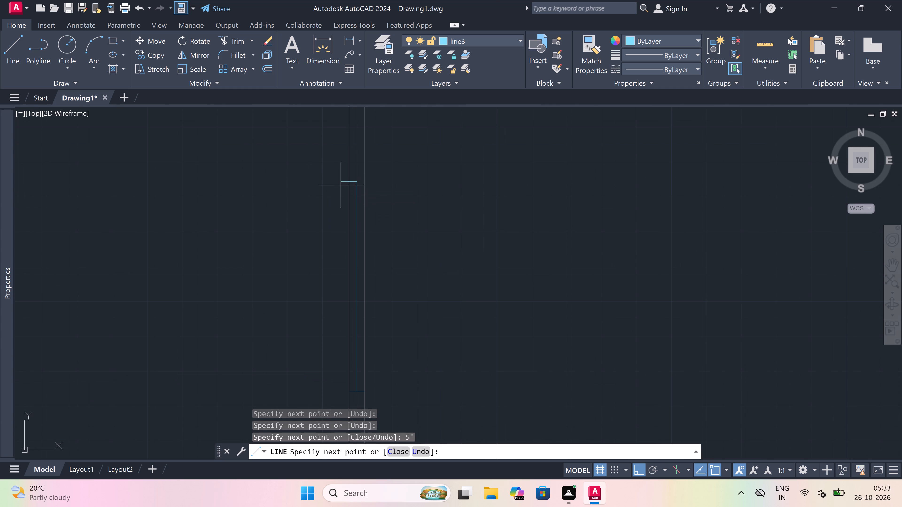
{"action": "left_click", "coordinate": [349, 177]}
{"action": "left_click", "coordinate": [367, 178]}
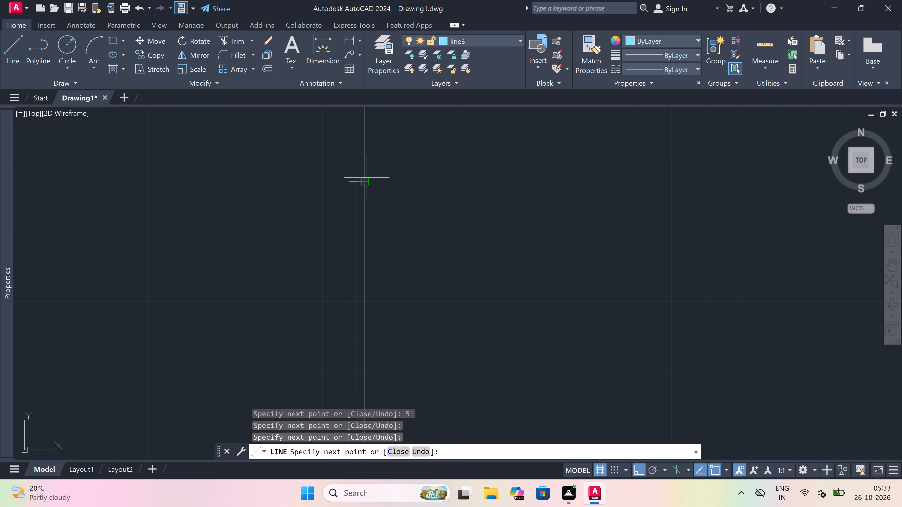
{"action": "key", "text": "Escape"}
Trim the inner and outer wall face lines between the jambs of the 5' opening in the east wall.
{"action": "key", "text": "t"}
{"action": "key", "text": "r"}
{"action": "key", "text": "space"}
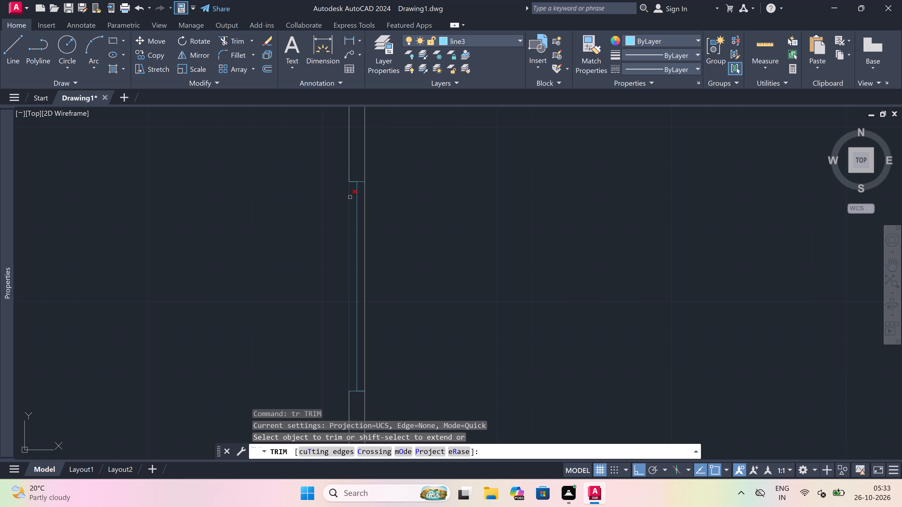
{"action": "scroll", "coordinate": [350, 197], "scroll_direction": "down", "scroll_amount": 2}
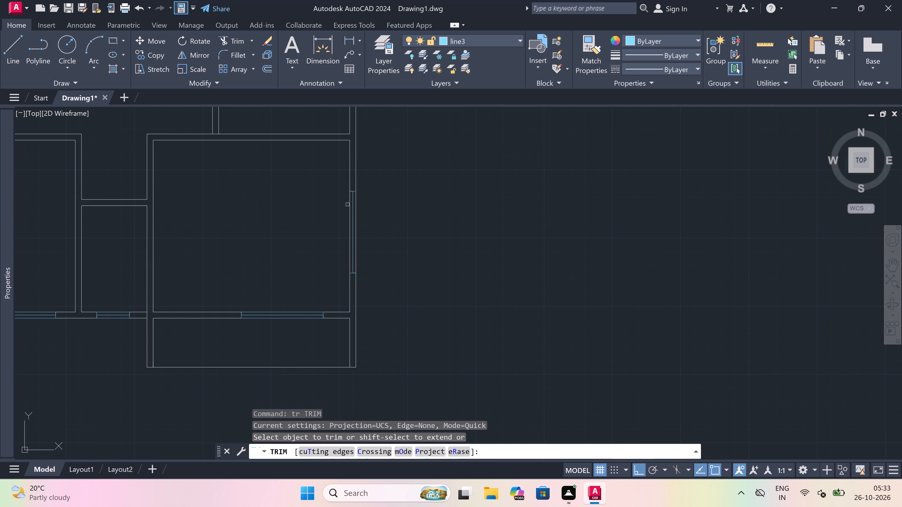
{"action": "scroll", "coordinate": [347, 211], "scroll_direction": "up", "scroll_amount": 2}
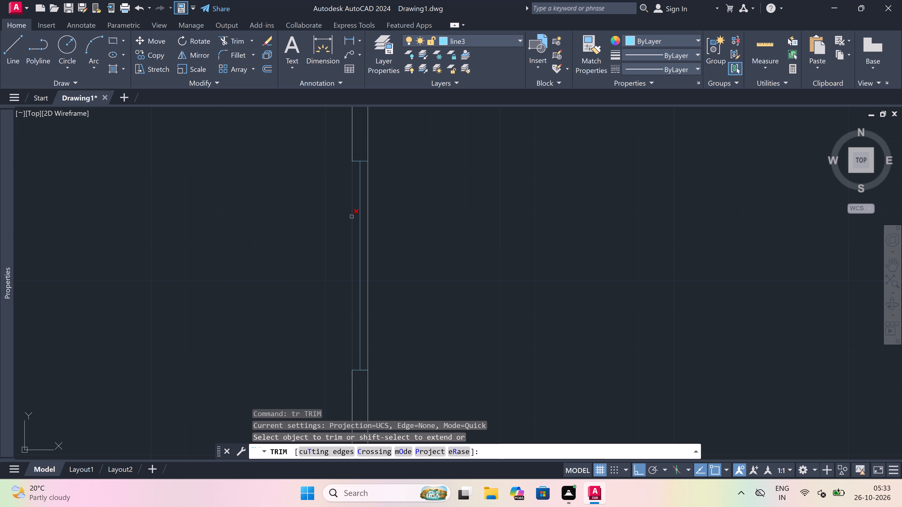
{"action": "left_click", "coordinate": [352, 217]}
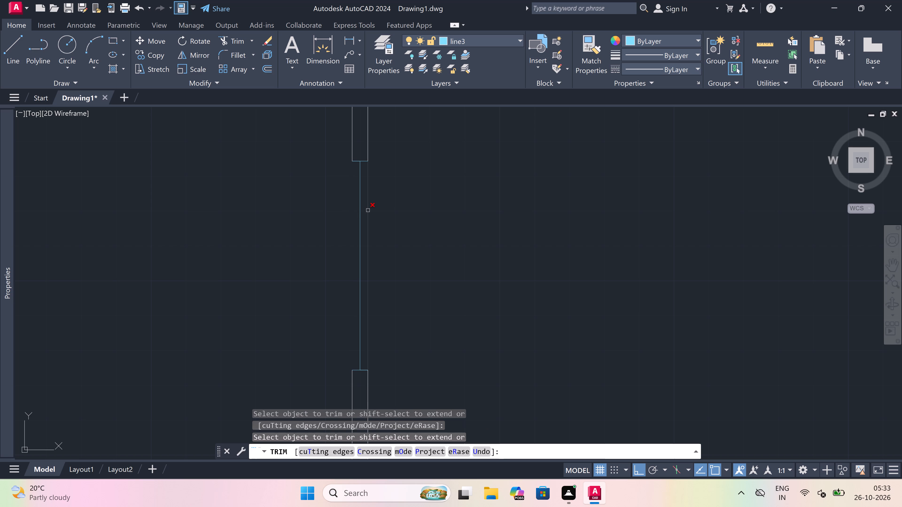
{"action": "left_click", "coordinate": [368, 210]}
{"action": "key", "text": "Escape"}
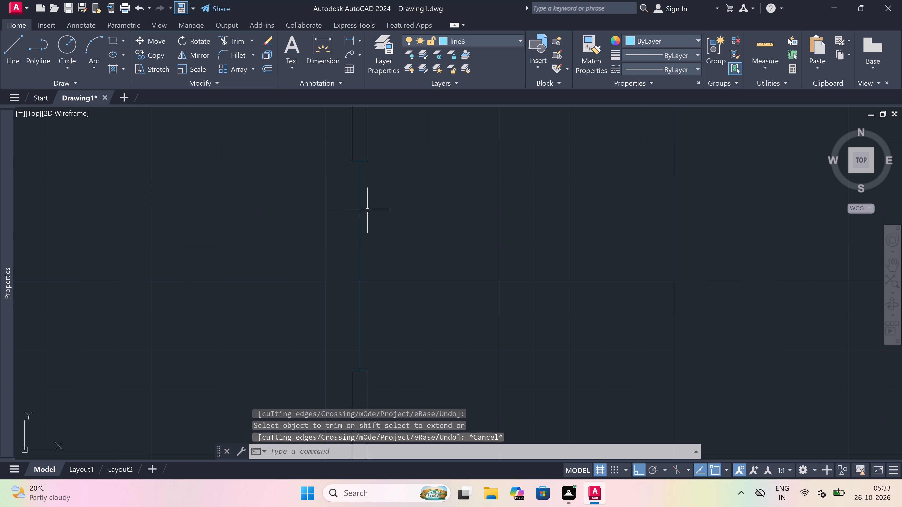
Draw line3 lines along the outer and inner wall faces across the 5' east wall opening, from jamb to jamb.
{"action": "type", "text": "l"}
{"action": "key", "text": "space"}
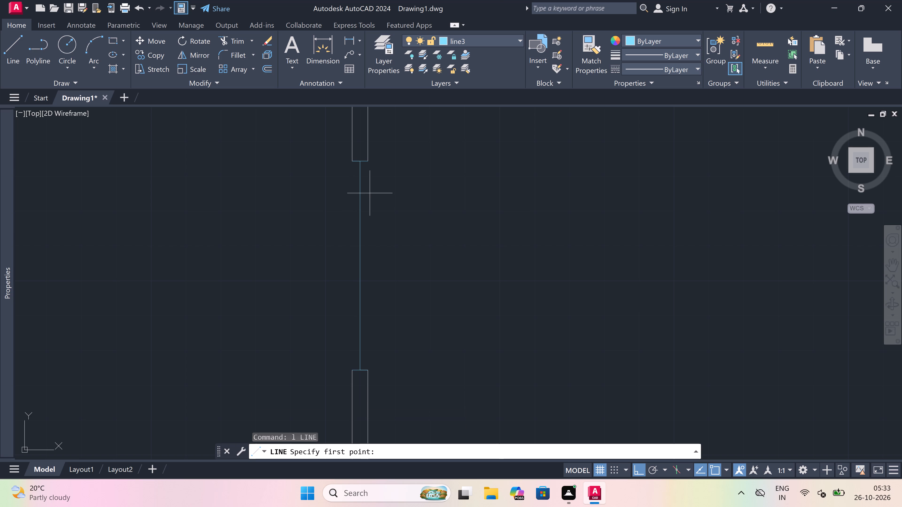
{"action": "left_click_drag", "start_coordinate": [370, 163], "coordinate": [363, 206]}
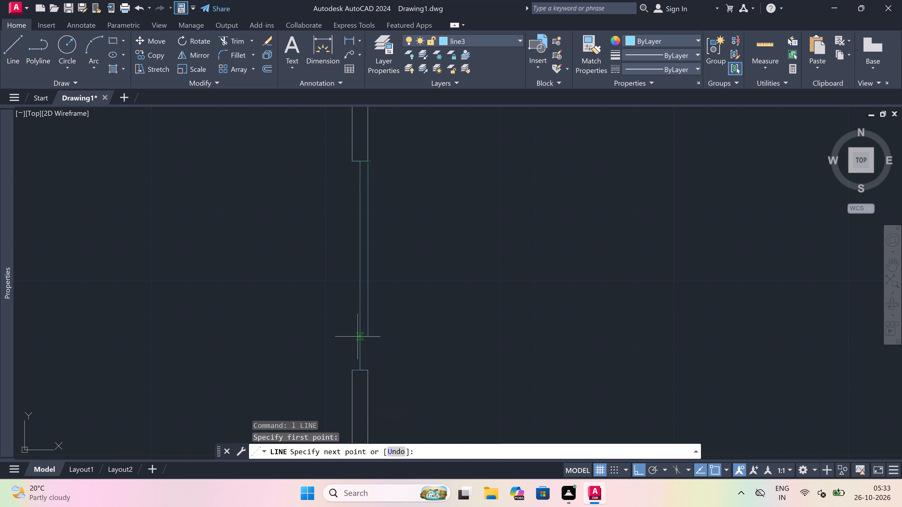
{"action": "left_click", "coordinate": [368, 369]}
{"action": "key", "text": "Escape"}
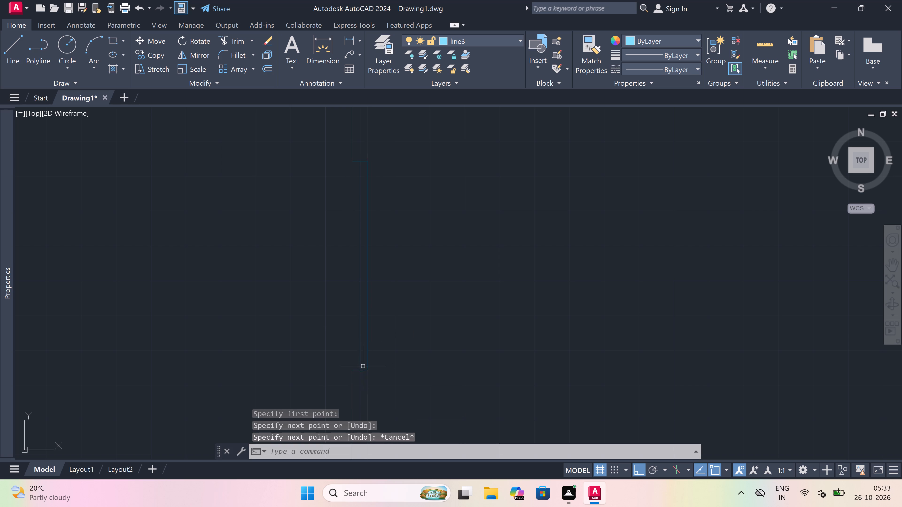
{"action": "key", "text": "space"}
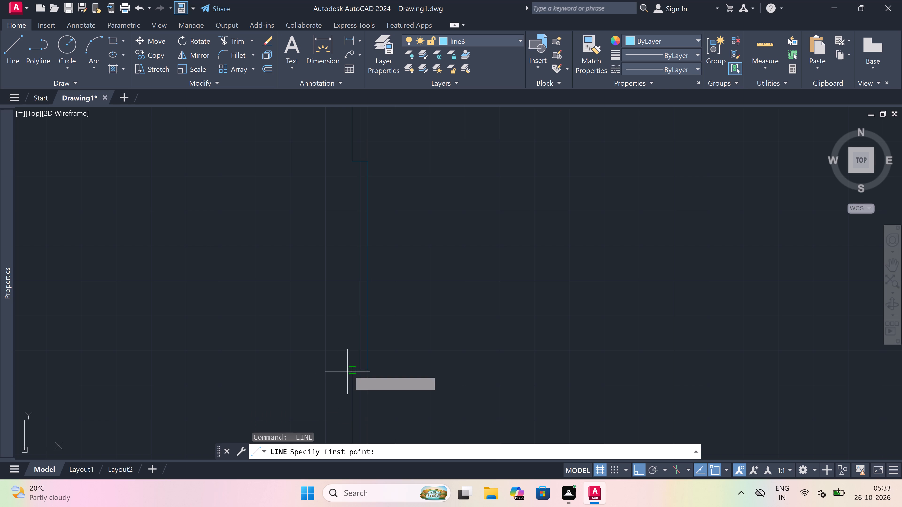
{"action": "left_click_drag", "start_coordinate": [350, 369], "coordinate": [351, 355]}
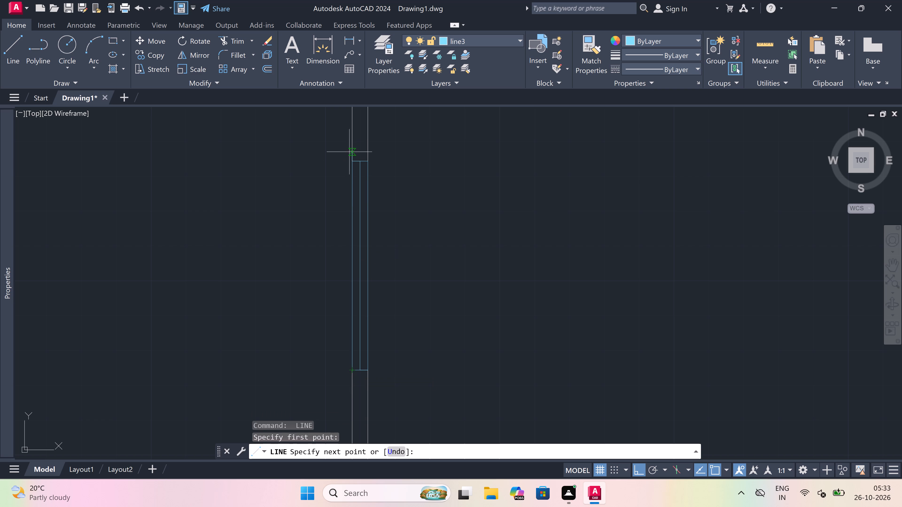
{"action": "left_click", "coordinate": [350, 163]}
{"action": "key", "text": "Escape"}
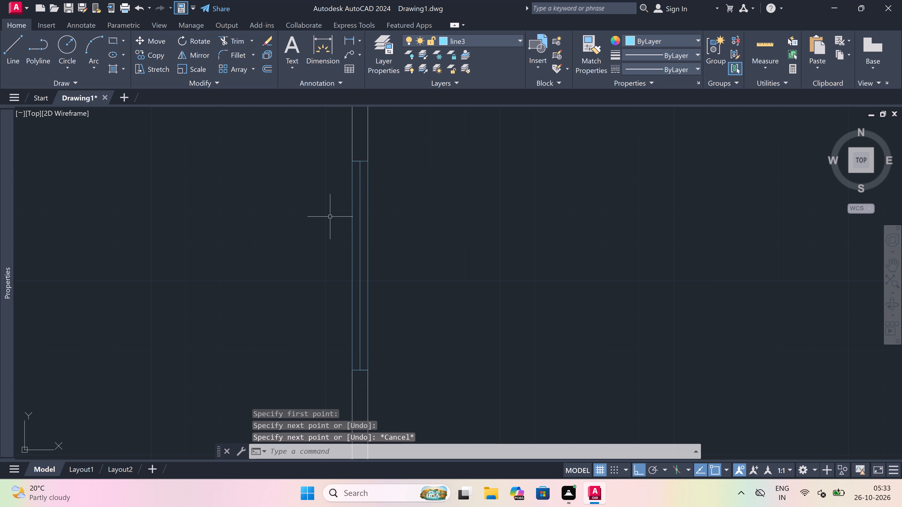
Draw the upper window jamb line on line3 across the east wall of the small room north of the southeast room, returning to its midpoint.
{"action": "scroll", "coordinate": [330, 224], "scroll_direction": "down", "scroll_amount": 5}
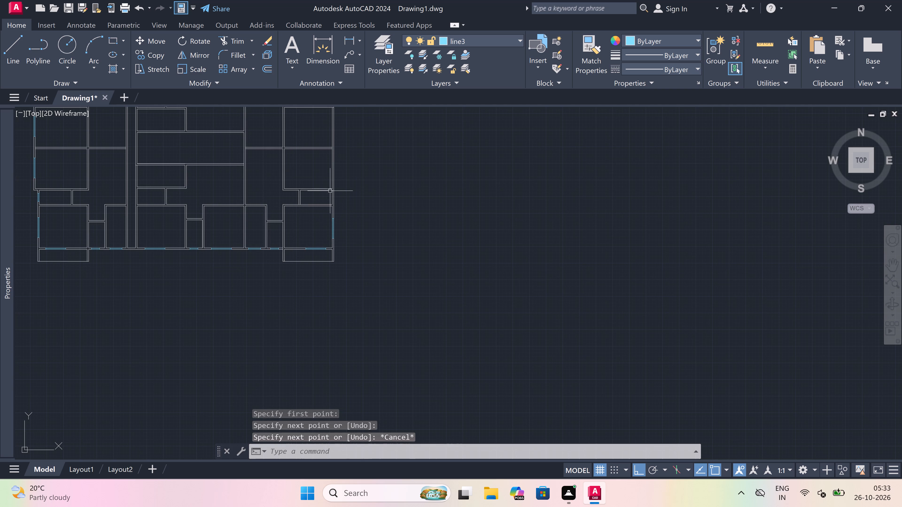
{"action": "scroll", "coordinate": [330, 191], "scroll_direction": "up", "scroll_amount": 5}
{"action": "key", "text": "space"}
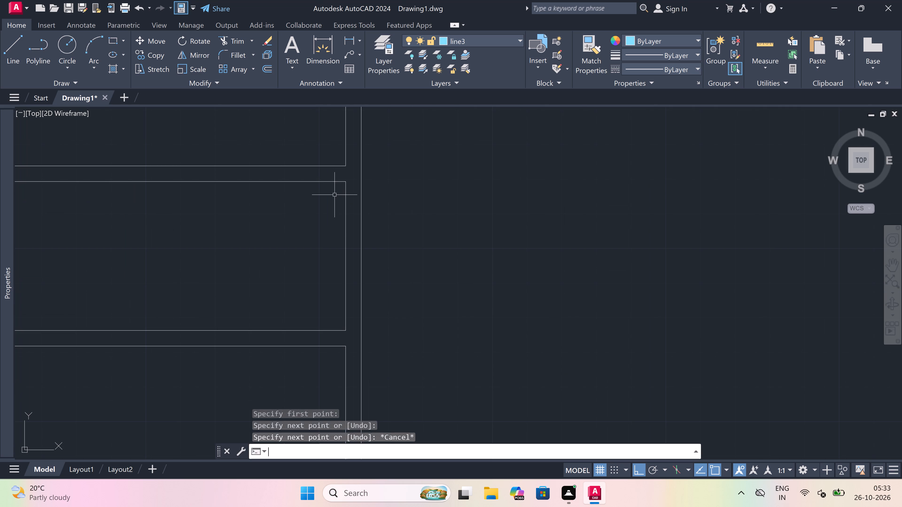
{"action": "left_click", "coordinate": [344, 214]}
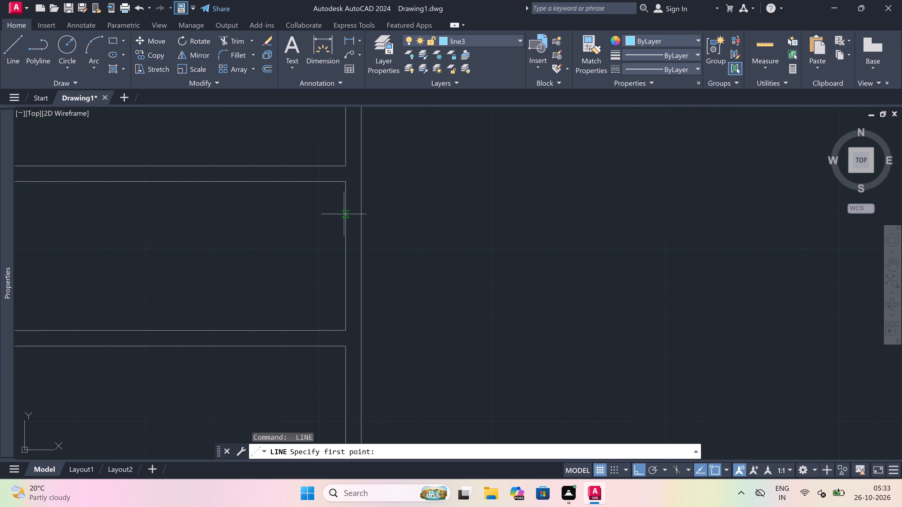
{"action": "left_click", "coordinate": [357, 218]}
{"action": "left_click_drag", "start_coordinate": [354, 218], "coordinate": [352, 227]}
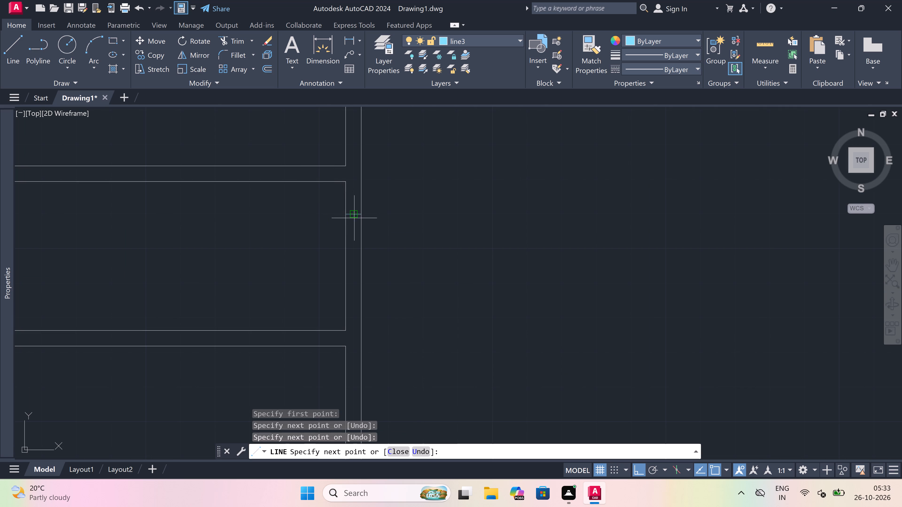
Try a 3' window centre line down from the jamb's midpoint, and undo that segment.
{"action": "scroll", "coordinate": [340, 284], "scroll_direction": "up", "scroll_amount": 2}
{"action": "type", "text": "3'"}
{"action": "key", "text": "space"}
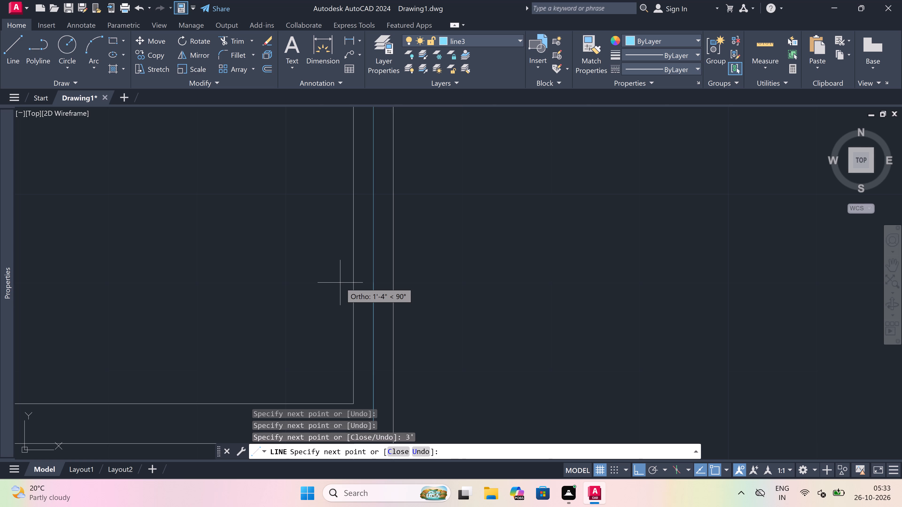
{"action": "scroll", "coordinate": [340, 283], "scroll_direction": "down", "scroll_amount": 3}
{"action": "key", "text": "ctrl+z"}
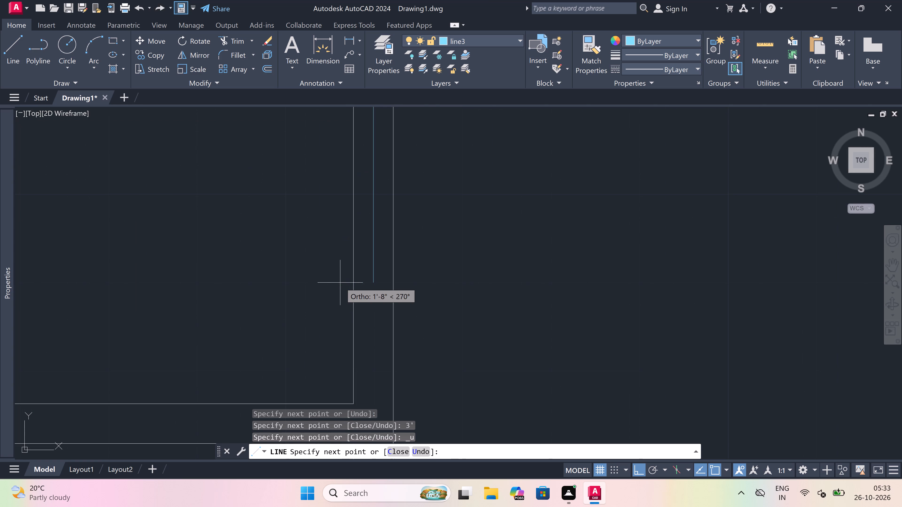
Draw a 2' centre line down from the jamb's midpoint and a lower jamb line across both wall faces.
{"action": "scroll", "coordinate": [340, 283], "scroll_direction": "up", "scroll_amount": 1}
{"action": "type", "text": "2'"}
{"action": "key", "text": "space"}
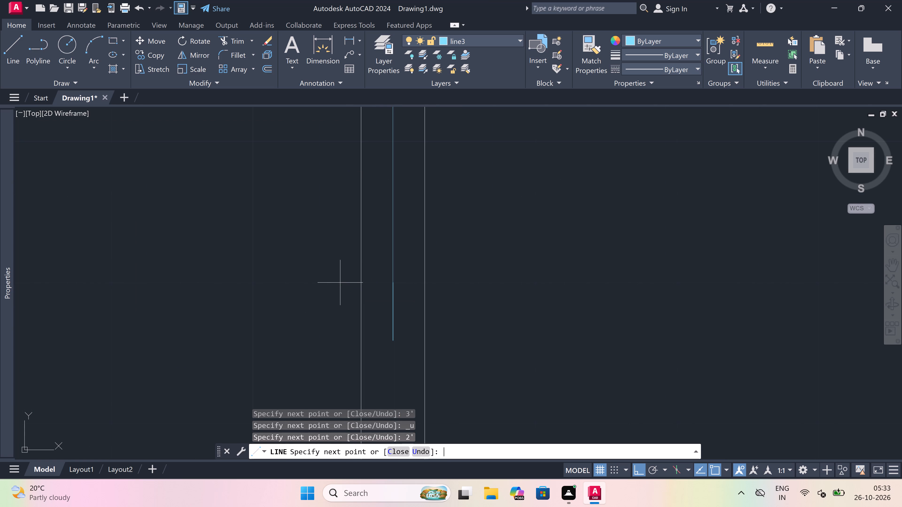
{"action": "left_click", "coordinate": [358, 342]}
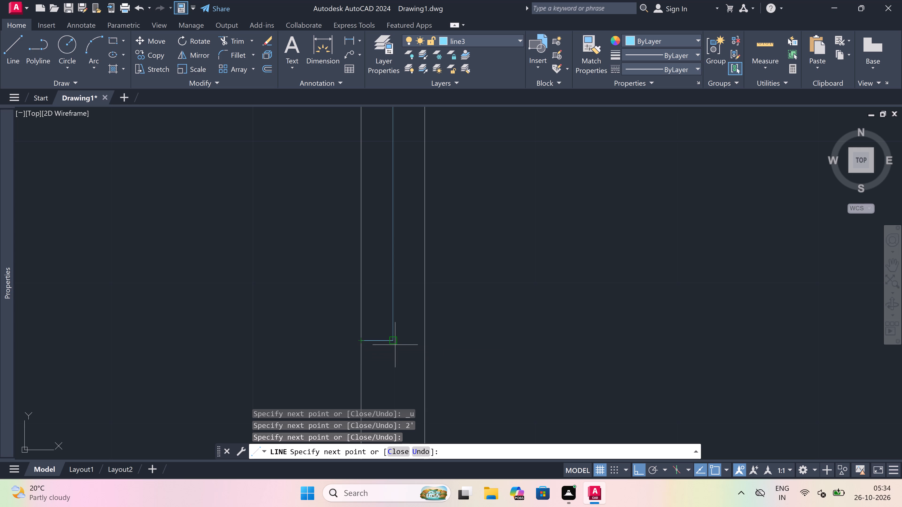
{"action": "left_click", "coordinate": [425, 339]}
{"action": "key", "text": "Escape"}
Trim the outer and inner wall face lines between the jambs of the 2' opening in the small room's east wall.
{"action": "type", "text": "tr"}
{"action": "key", "text": "space"}
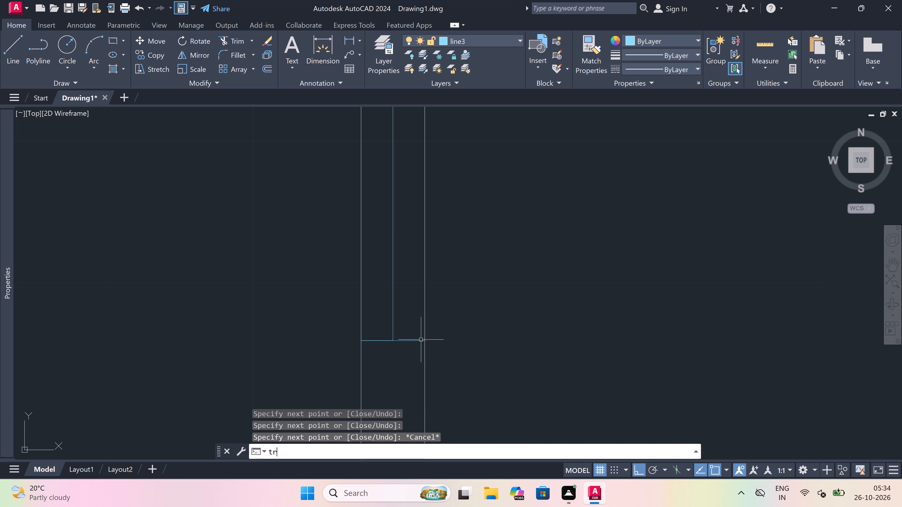
{"action": "scroll", "coordinate": [401, 344], "scroll_direction": "down", "scroll_amount": 3}
{"action": "scroll", "coordinate": [400, 334], "scroll_direction": "up", "scroll_amount": 1}
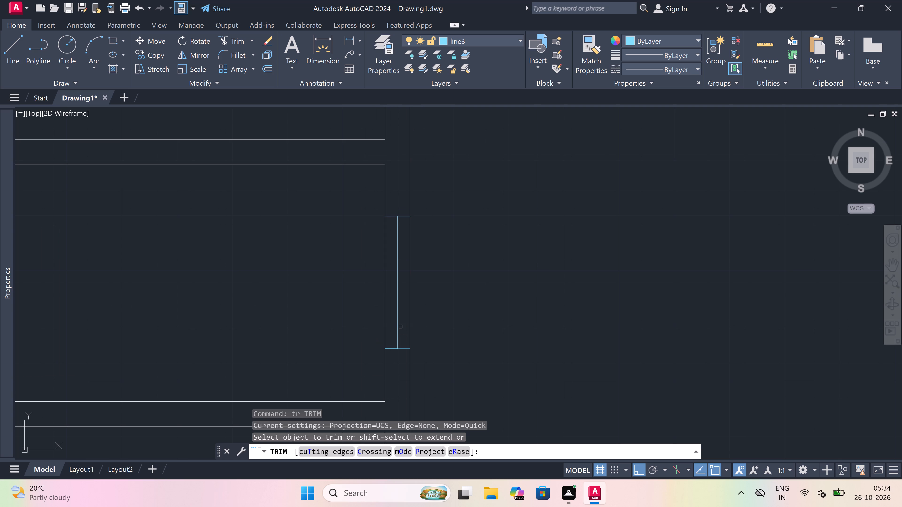
{"action": "left_click", "coordinate": [409, 311]}
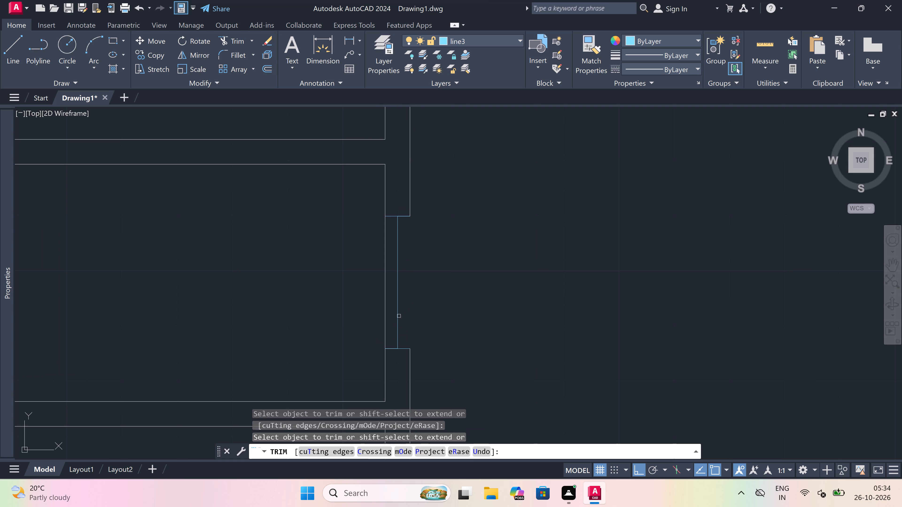
{"action": "left_click", "coordinate": [384, 315]}
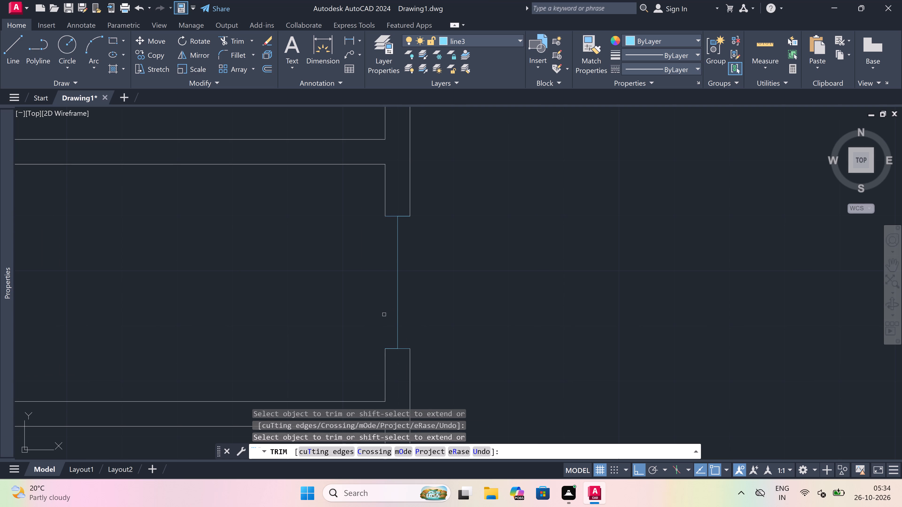
{"action": "key", "text": "Escape"}
Draw line3 lines along the inner and outer wall faces across the 2' opening, from jamb to jamb.
{"action": "type", "text": "l"}
{"action": "key", "text": "space"}
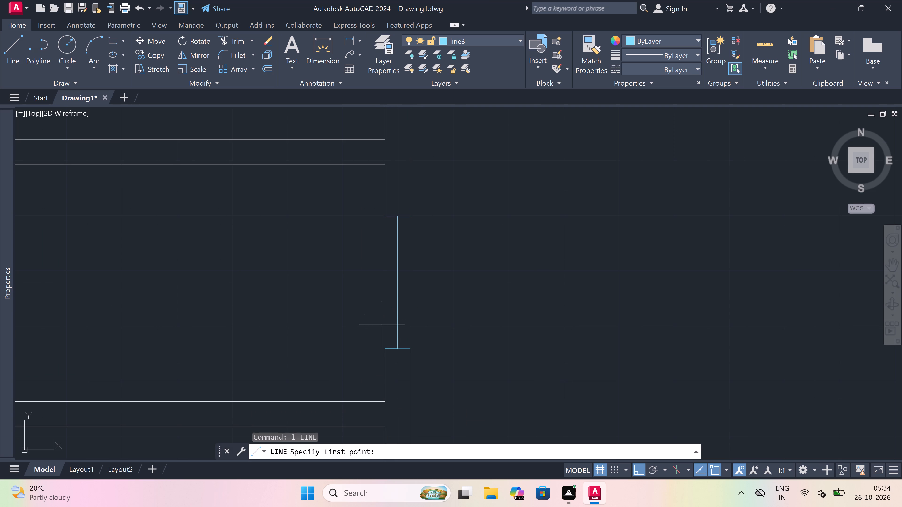
{"action": "left_click_drag", "start_coordinate": [384, 351], "coordinate": [382, 339]}
{"action": "left_click", "coordinate": [384, 218]}
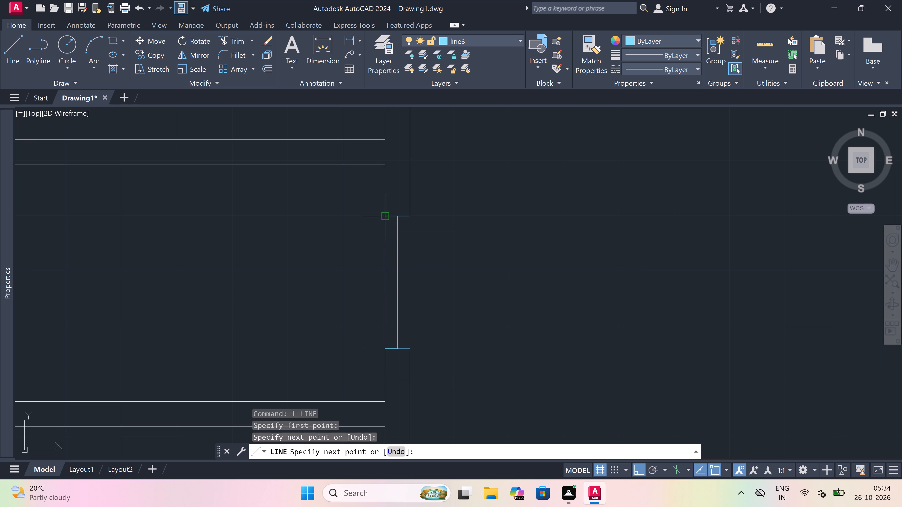
{"action": "key", "text": "Escape"}
{"action": "key", "text": "space"}
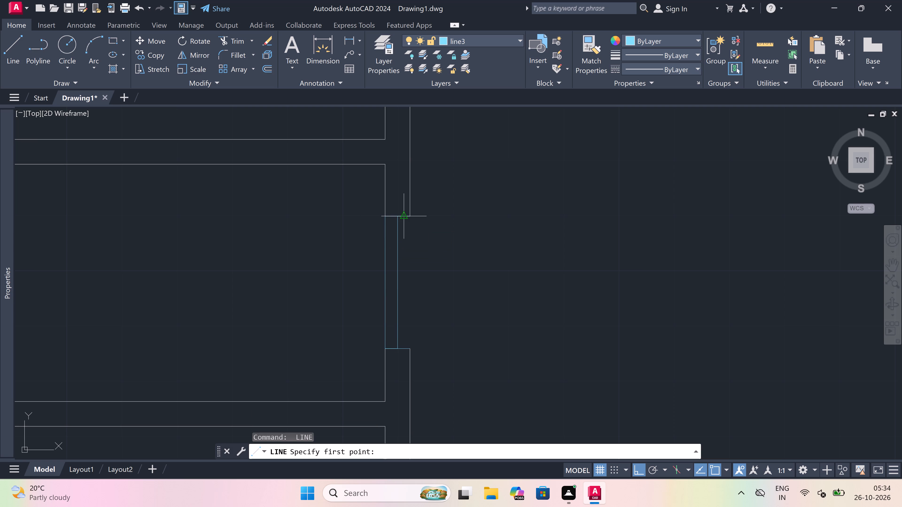
{"action": "left_click_drag", "start_coordinate": [413, 217], "coordinate": [413, 236]}
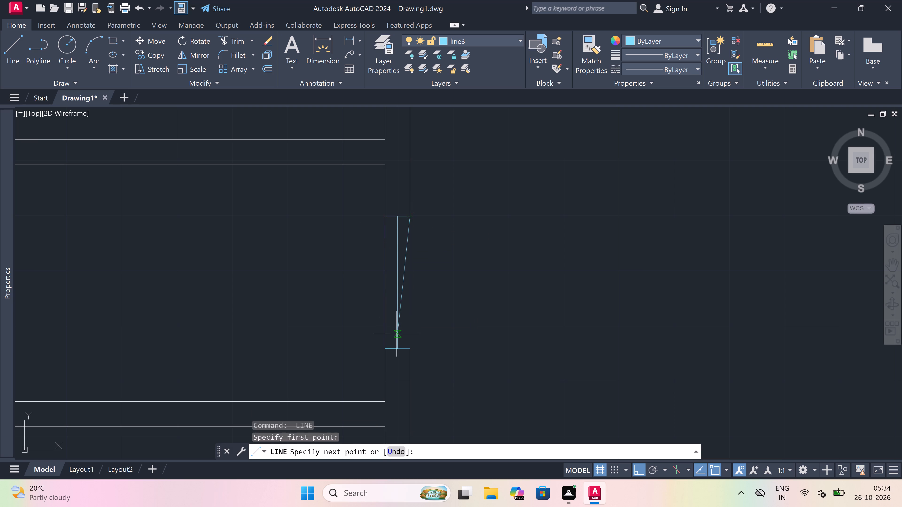
{"action": "left_click", "coordinate": [408, 348]}
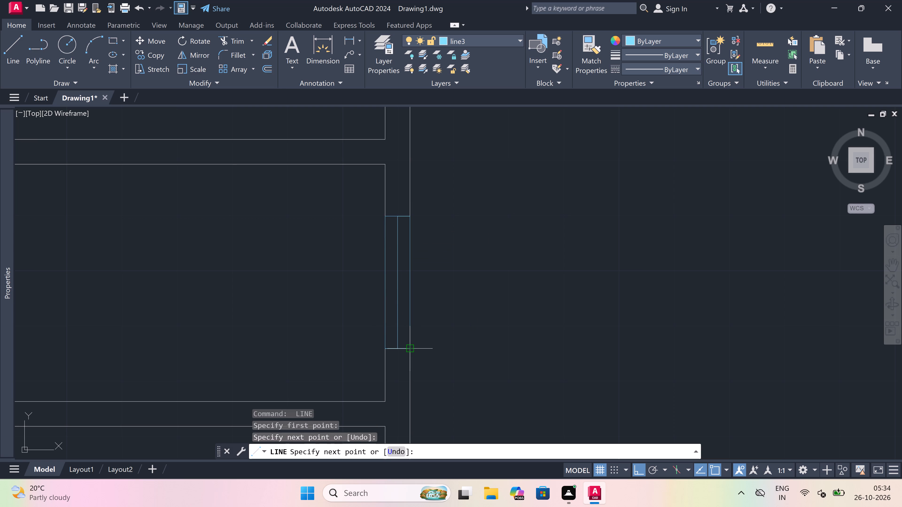
{"action": "key", "text": "Escape"}
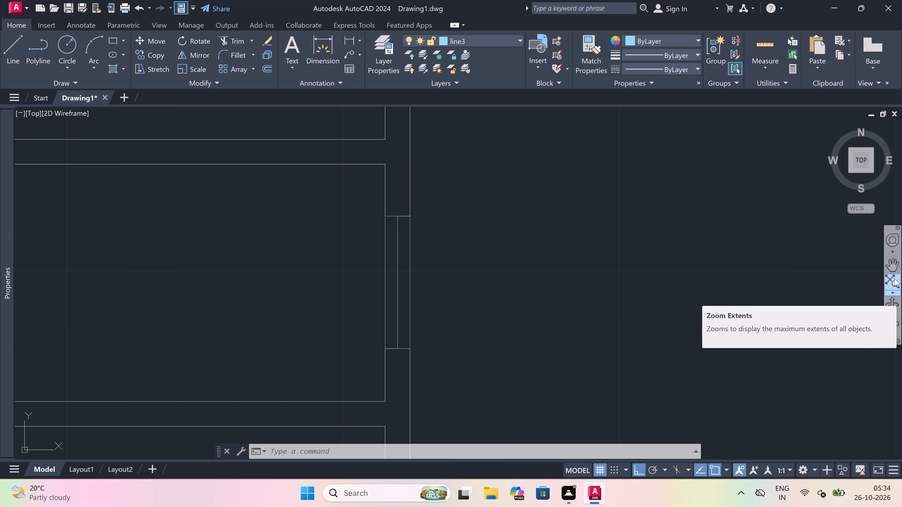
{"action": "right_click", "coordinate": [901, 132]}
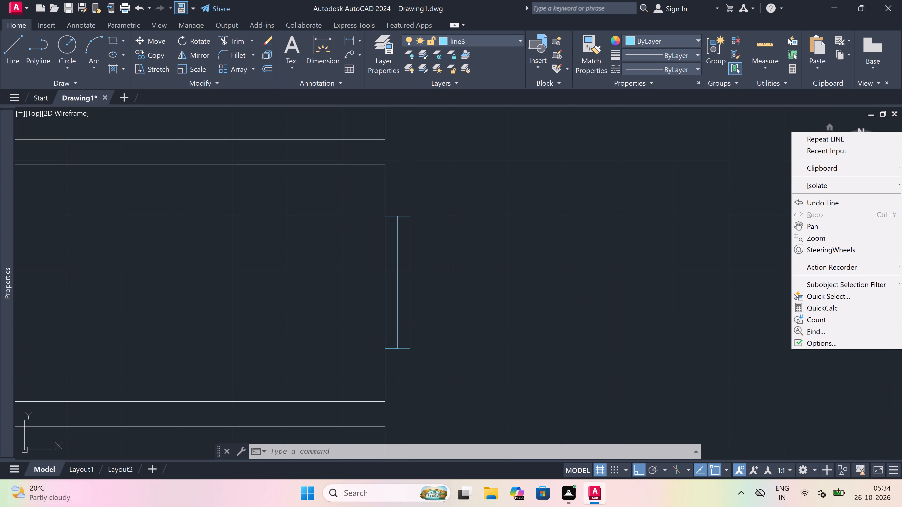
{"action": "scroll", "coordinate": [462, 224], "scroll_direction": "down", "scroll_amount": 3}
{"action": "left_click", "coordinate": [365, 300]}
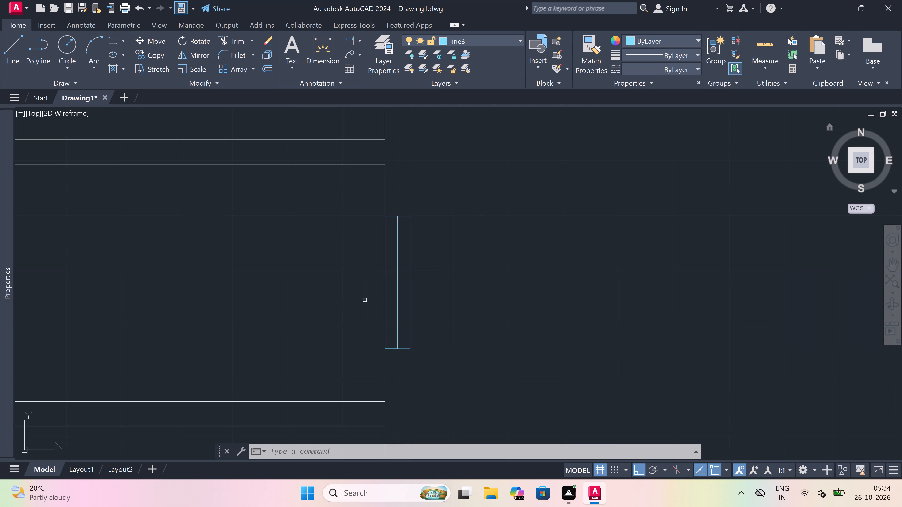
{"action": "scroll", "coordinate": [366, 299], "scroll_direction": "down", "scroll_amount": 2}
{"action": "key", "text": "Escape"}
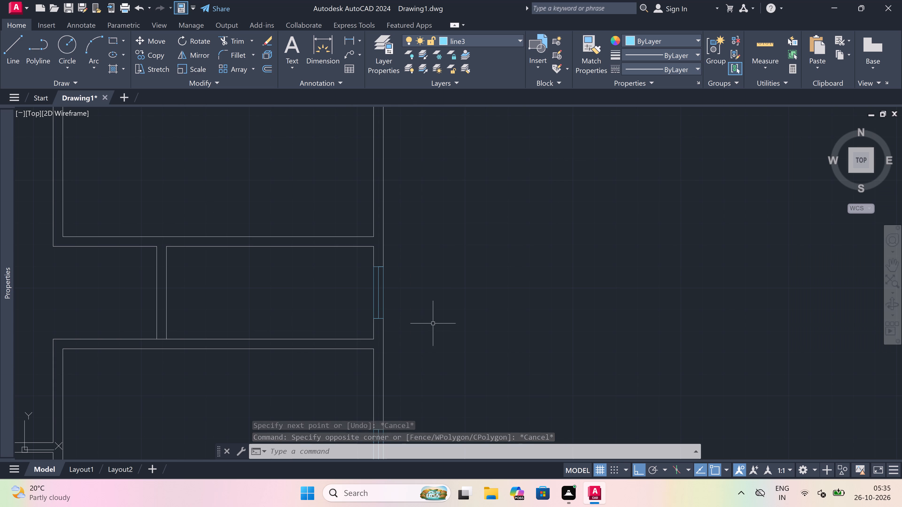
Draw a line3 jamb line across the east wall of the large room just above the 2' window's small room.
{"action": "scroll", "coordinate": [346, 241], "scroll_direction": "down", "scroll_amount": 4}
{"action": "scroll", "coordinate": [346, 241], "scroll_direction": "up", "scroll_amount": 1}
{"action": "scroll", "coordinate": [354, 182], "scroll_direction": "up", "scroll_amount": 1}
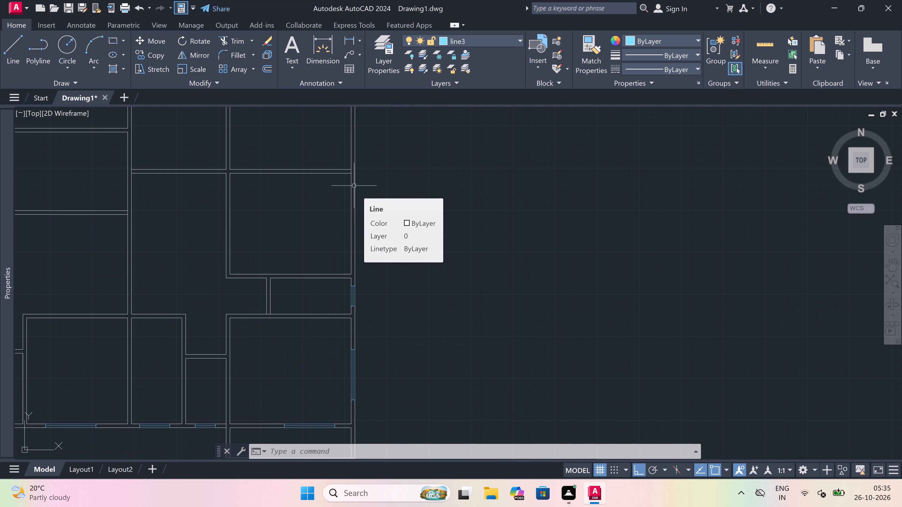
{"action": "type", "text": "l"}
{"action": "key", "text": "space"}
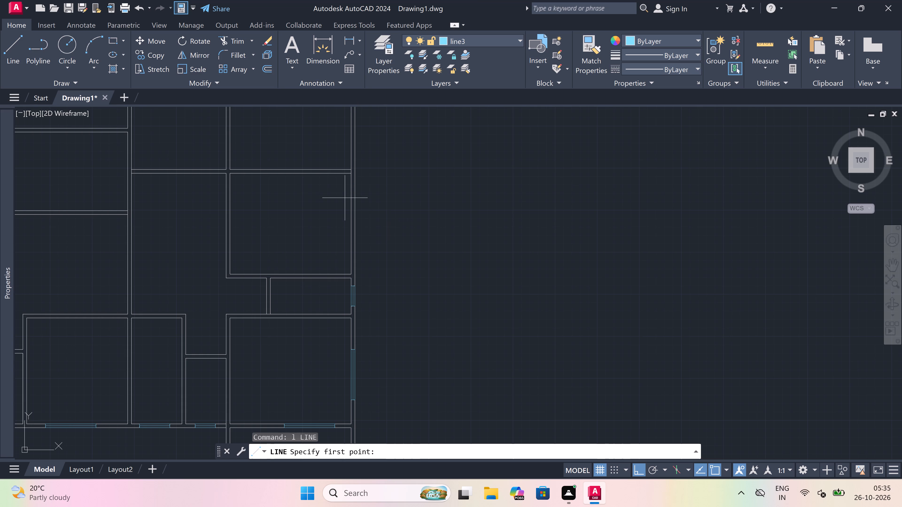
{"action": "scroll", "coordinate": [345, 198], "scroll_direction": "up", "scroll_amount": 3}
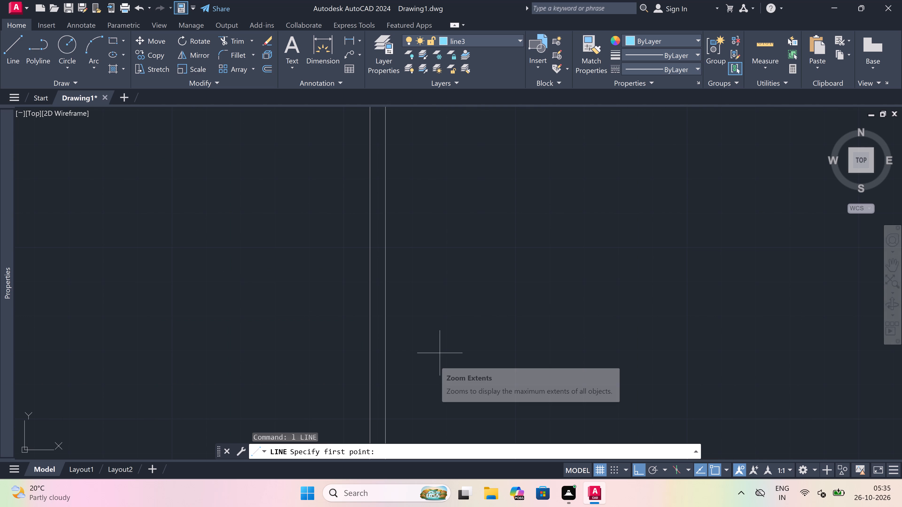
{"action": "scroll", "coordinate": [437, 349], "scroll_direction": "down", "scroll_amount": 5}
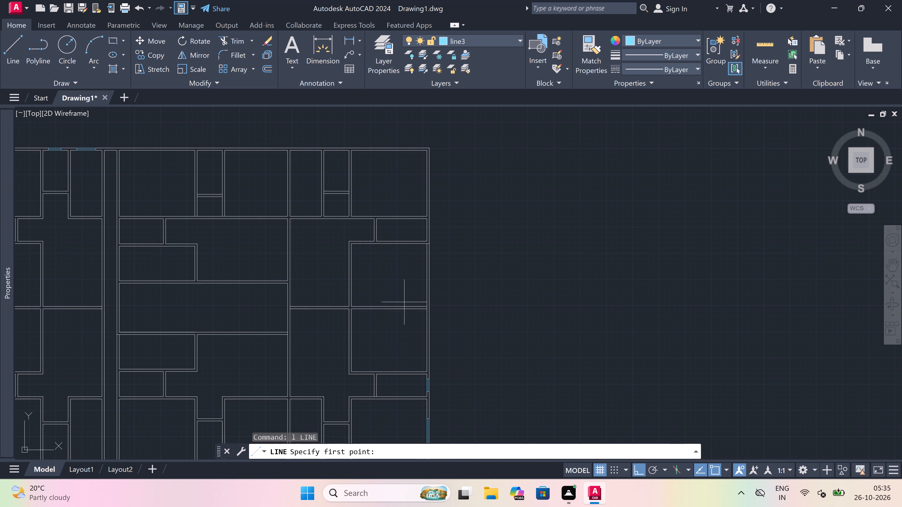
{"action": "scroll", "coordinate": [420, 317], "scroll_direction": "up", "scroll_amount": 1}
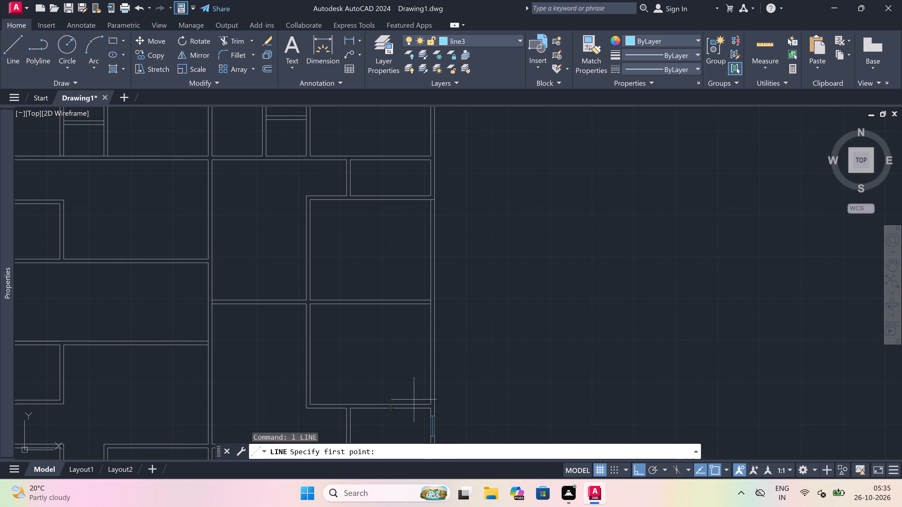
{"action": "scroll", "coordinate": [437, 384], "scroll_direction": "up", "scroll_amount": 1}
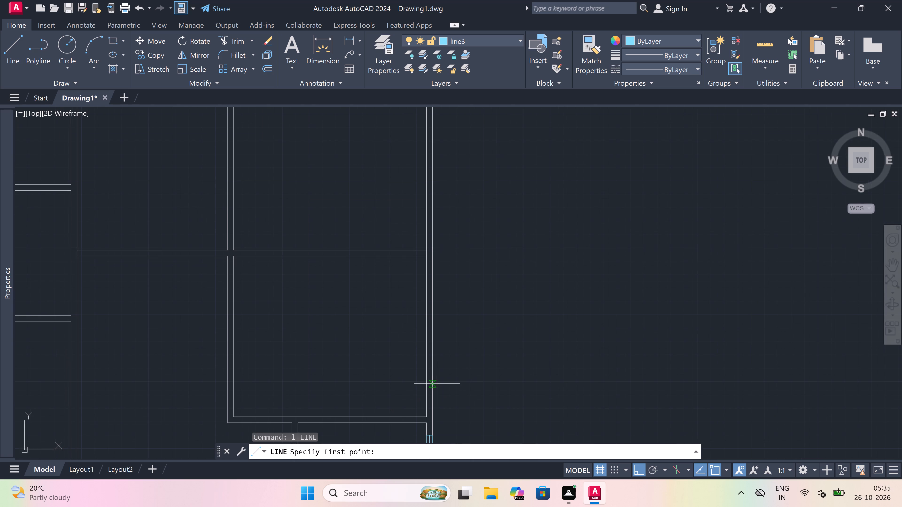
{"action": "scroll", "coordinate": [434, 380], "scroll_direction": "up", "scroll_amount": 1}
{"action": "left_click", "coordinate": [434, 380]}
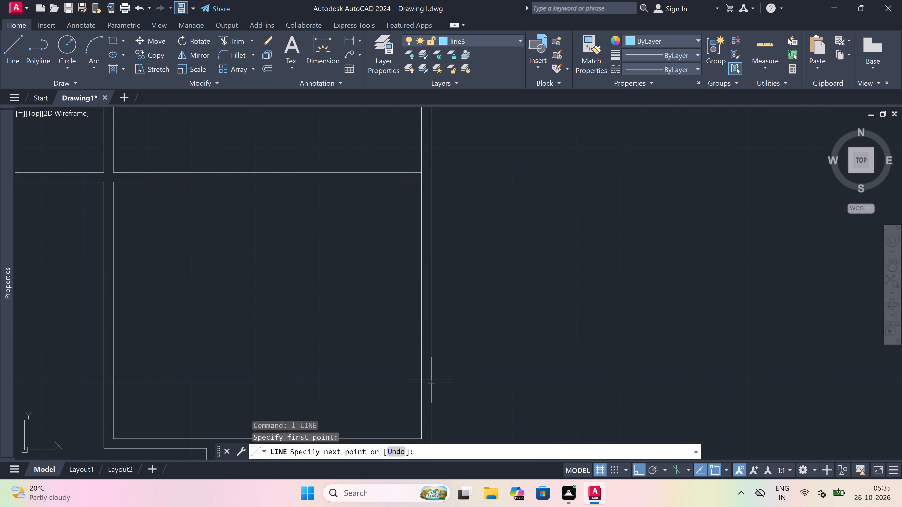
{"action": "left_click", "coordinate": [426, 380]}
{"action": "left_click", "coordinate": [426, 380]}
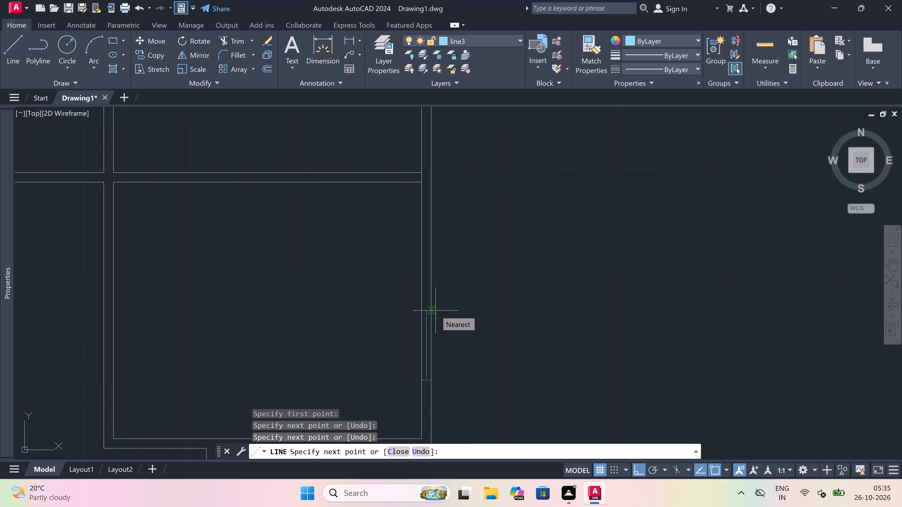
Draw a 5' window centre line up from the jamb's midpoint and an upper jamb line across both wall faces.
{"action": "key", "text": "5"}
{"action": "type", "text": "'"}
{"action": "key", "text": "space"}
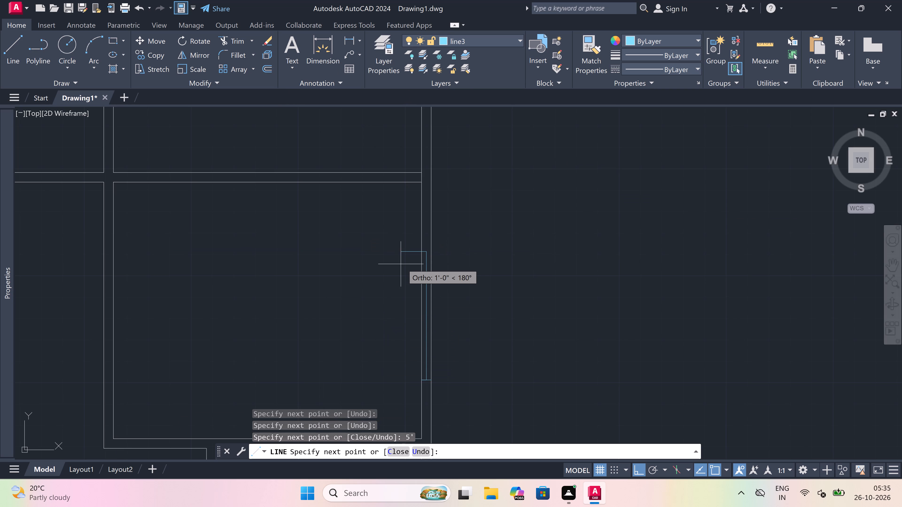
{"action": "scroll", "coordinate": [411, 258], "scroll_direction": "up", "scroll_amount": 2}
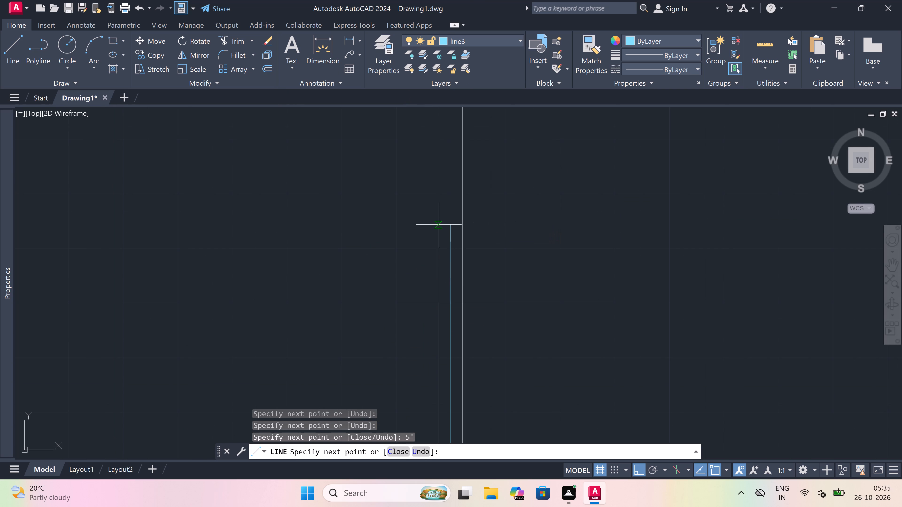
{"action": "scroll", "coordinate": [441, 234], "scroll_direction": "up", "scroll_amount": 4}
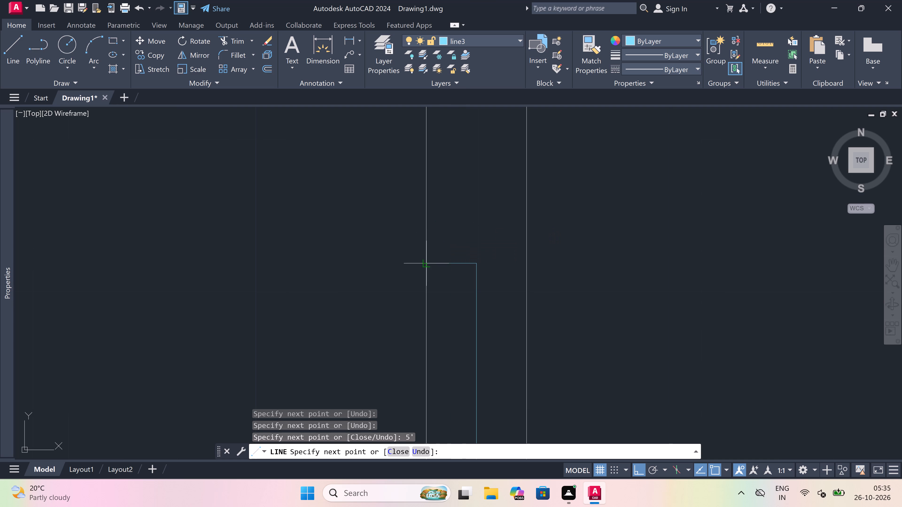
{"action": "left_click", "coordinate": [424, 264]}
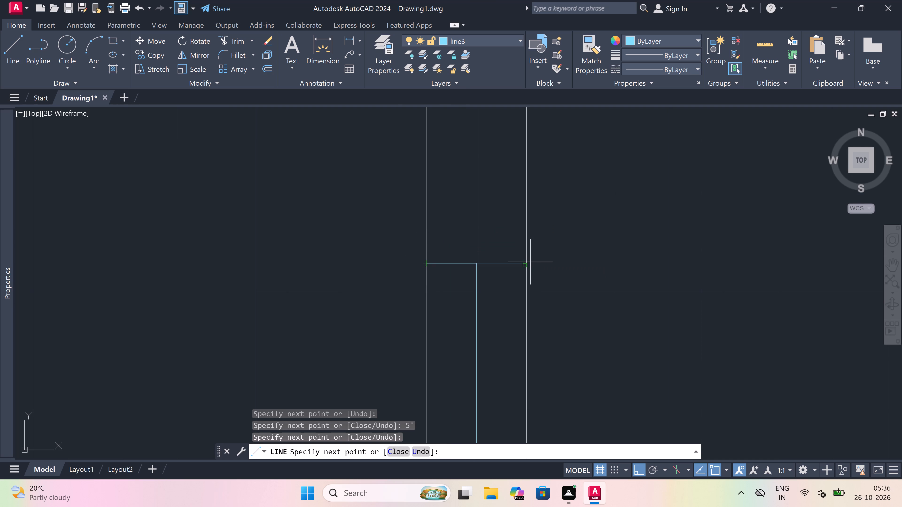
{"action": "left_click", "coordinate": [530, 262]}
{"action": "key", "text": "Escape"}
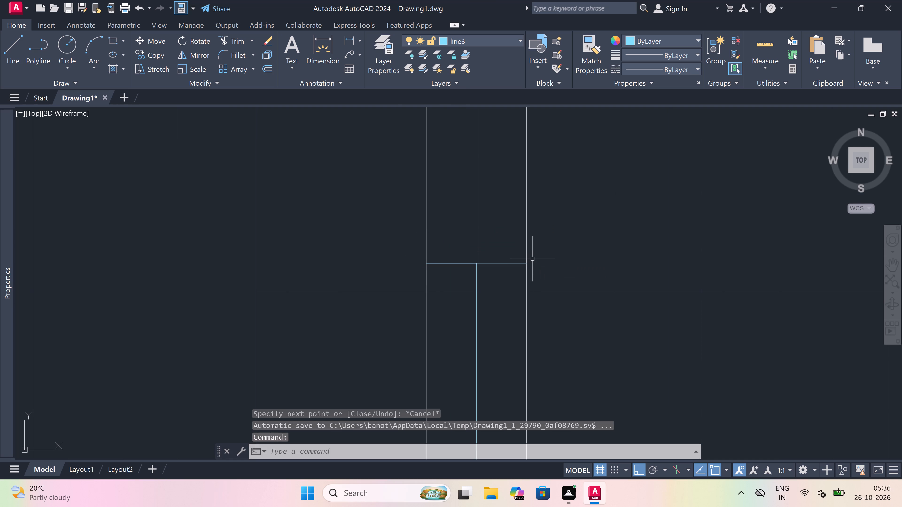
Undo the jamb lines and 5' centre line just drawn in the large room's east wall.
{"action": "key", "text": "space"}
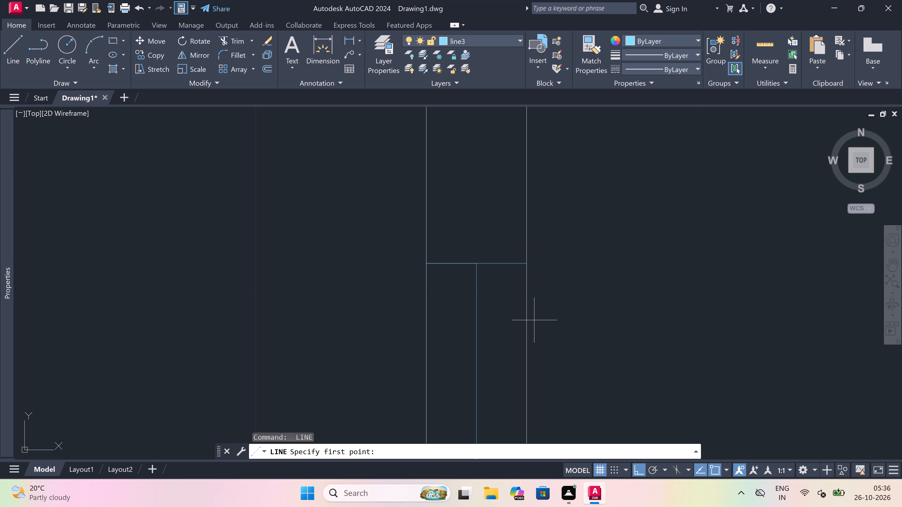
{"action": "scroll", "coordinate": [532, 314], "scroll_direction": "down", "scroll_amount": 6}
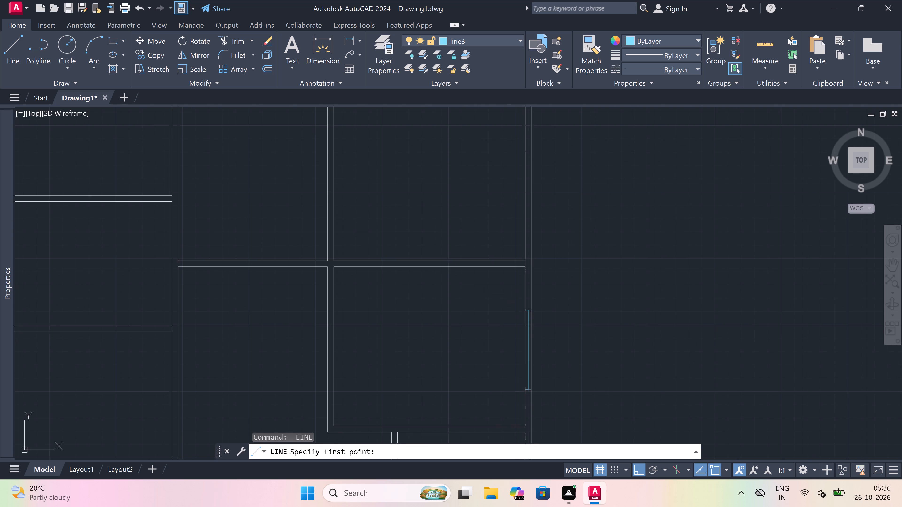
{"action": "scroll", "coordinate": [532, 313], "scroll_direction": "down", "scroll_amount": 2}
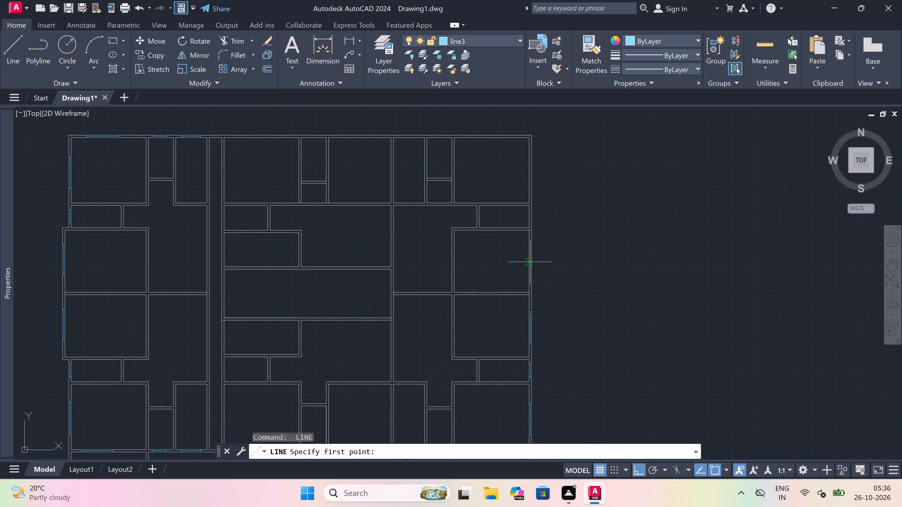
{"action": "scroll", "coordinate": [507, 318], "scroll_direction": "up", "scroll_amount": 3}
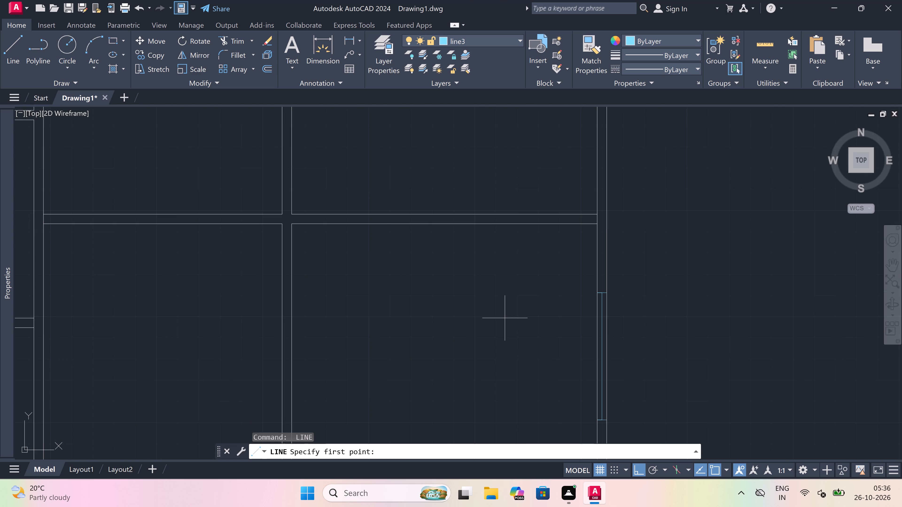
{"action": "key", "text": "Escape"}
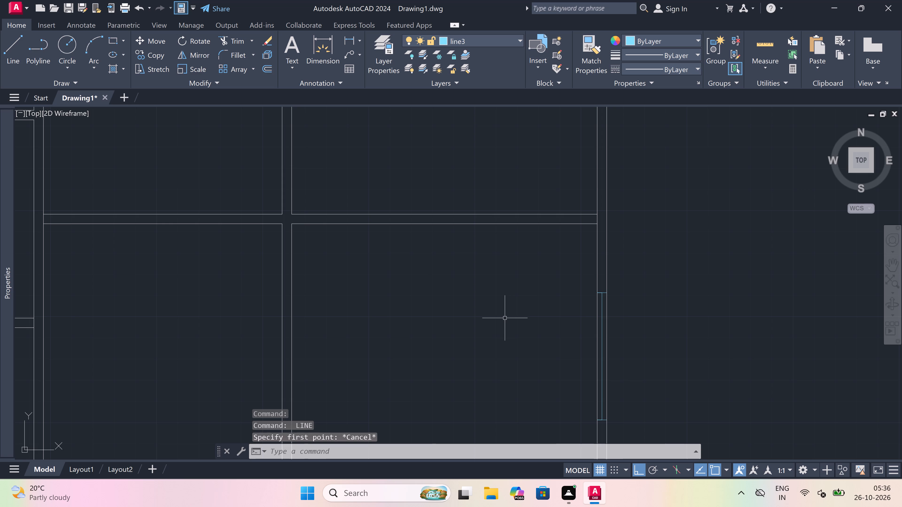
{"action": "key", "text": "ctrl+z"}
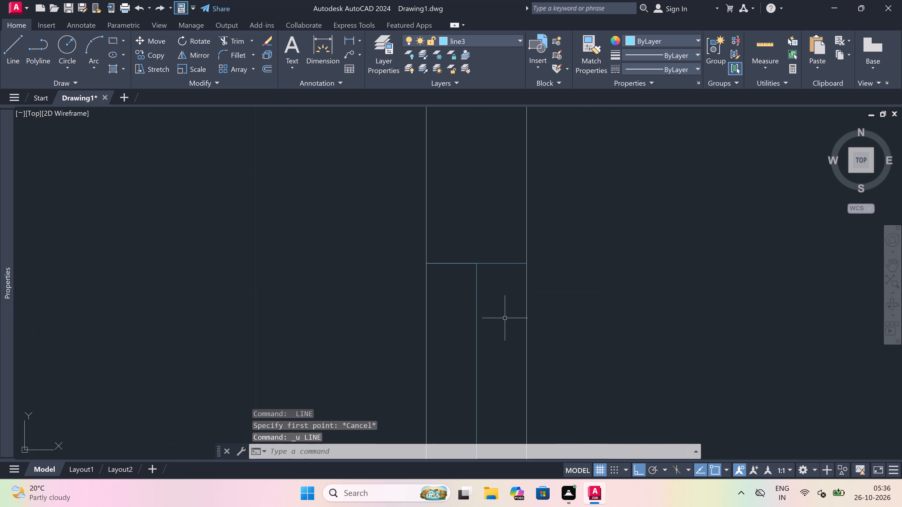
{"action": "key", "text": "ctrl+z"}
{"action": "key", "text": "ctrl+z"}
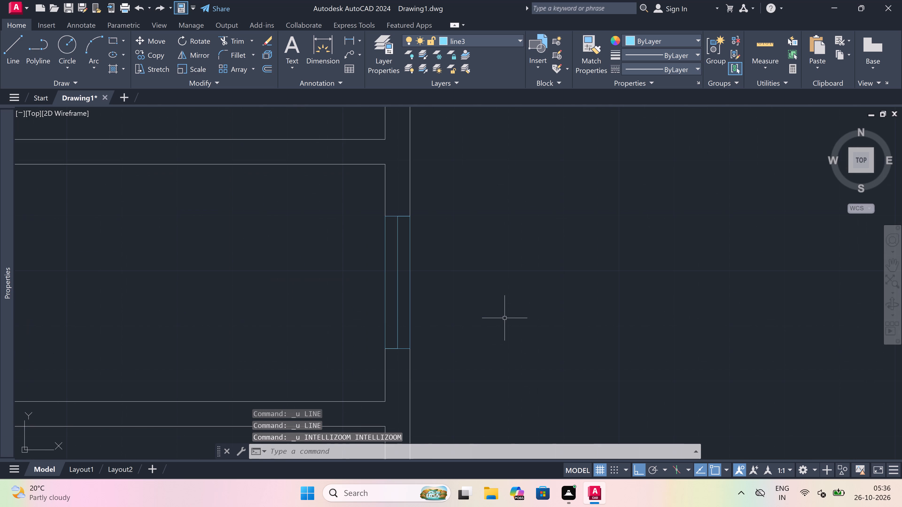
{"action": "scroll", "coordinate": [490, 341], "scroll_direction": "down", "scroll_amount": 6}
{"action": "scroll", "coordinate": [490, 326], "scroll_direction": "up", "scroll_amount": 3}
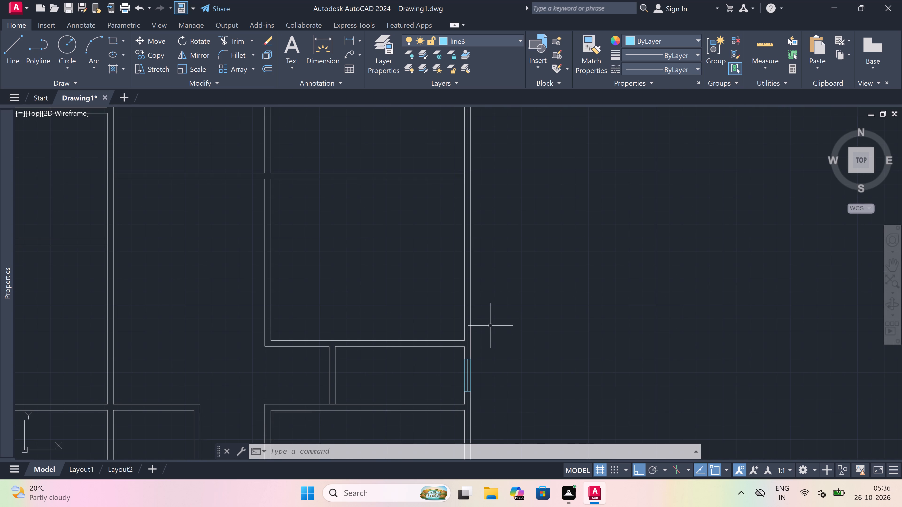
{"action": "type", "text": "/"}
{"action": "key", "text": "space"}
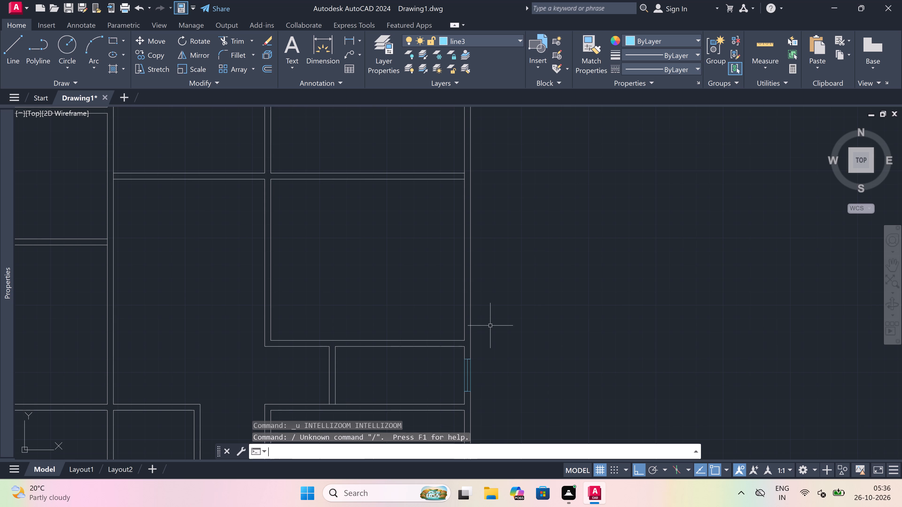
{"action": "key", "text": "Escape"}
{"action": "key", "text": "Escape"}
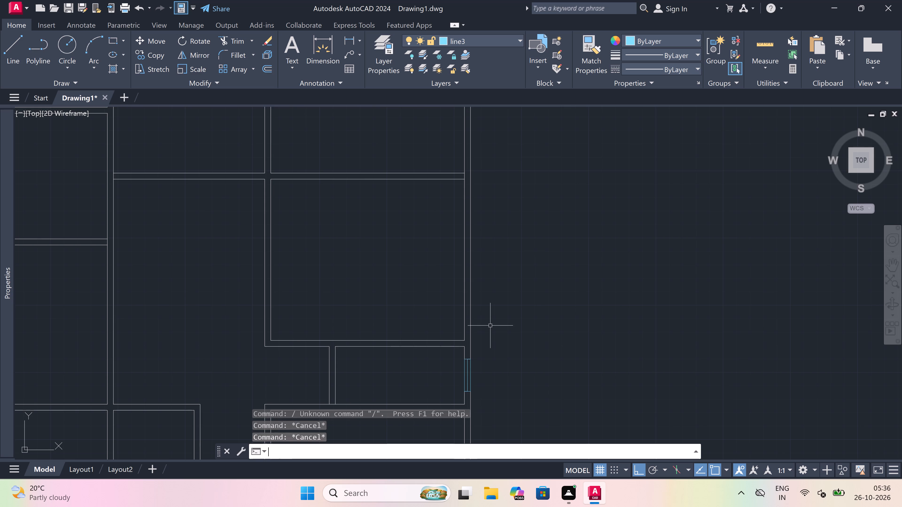
Offset the inner west wall face of the upper large east room 13' to the east.
{"action": "type", "text": "o"}
{"action": "key", "text": "space"}
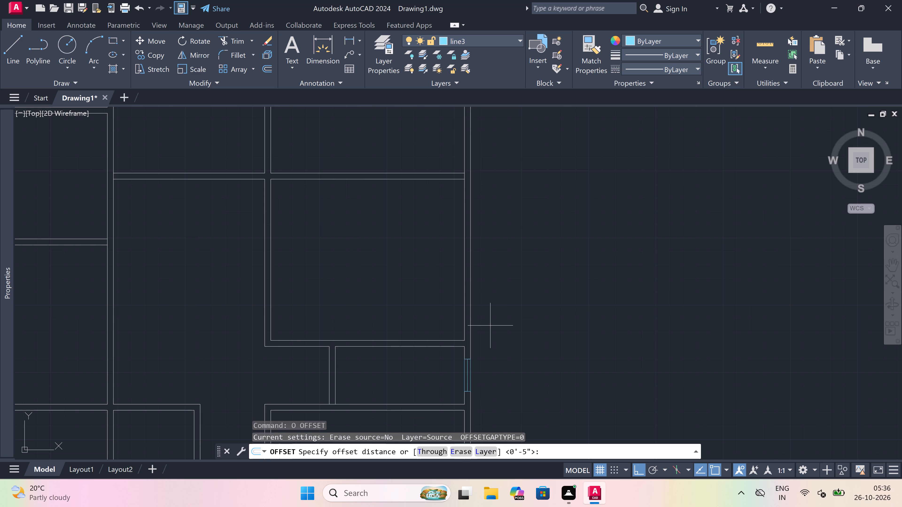
{"action": "scroll", "coordinate": [493, 328], "scroll_direction": "down", "scroll_amount": 3}
{"action": "scroll", "coordinate": [490, 281], "scroll_direction": "up", "scroll_amount": 2}
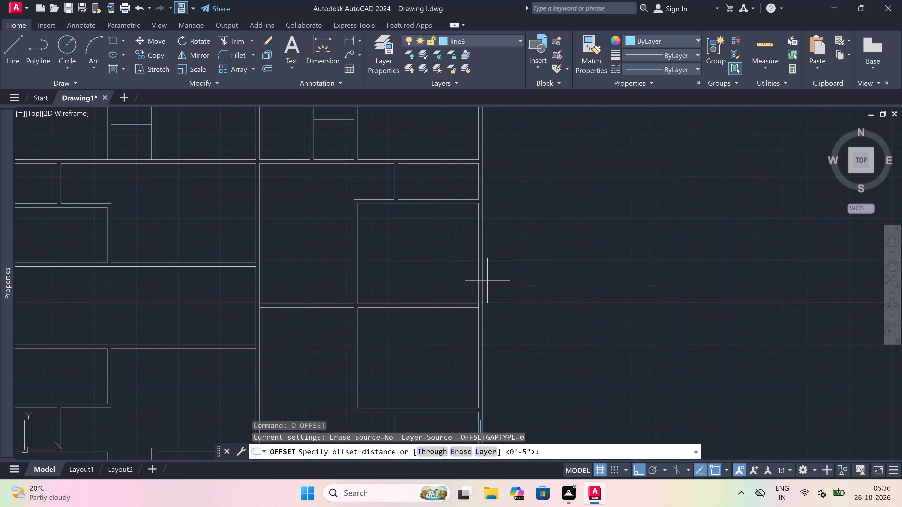
{"action": "scroll", "coordinate": [359, 246], "scroll_direction": "up", "scroll_amount": 1}
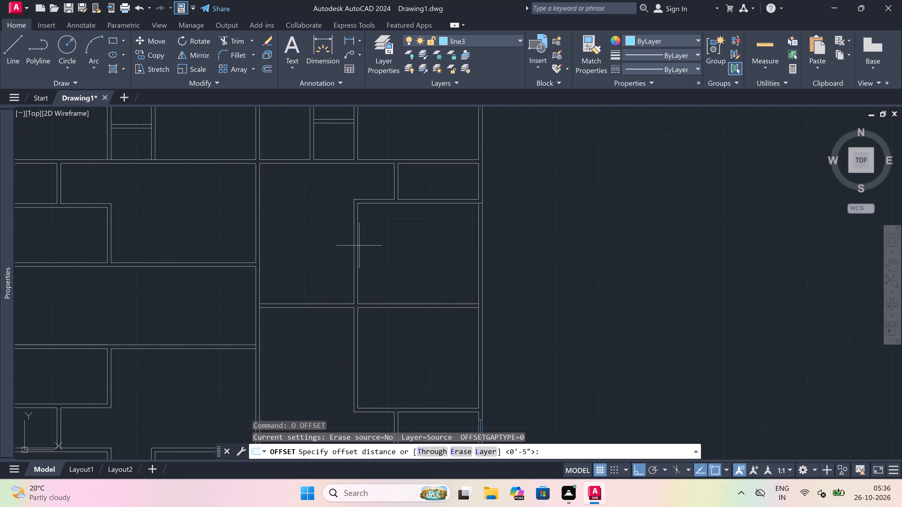
{"action": "left_click", "coordinate": [359, 245]}
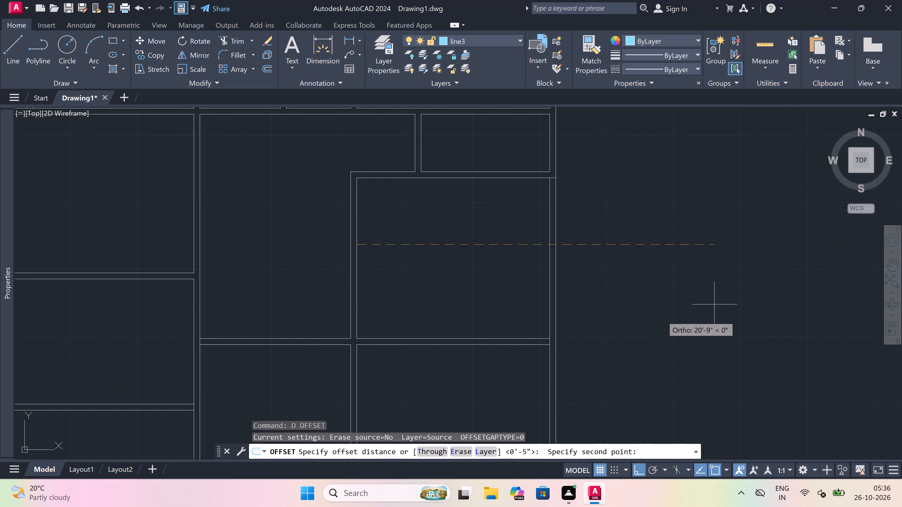
{"action": "type", "text": "12"}
{"action": "key", "text": "BackSpace"}
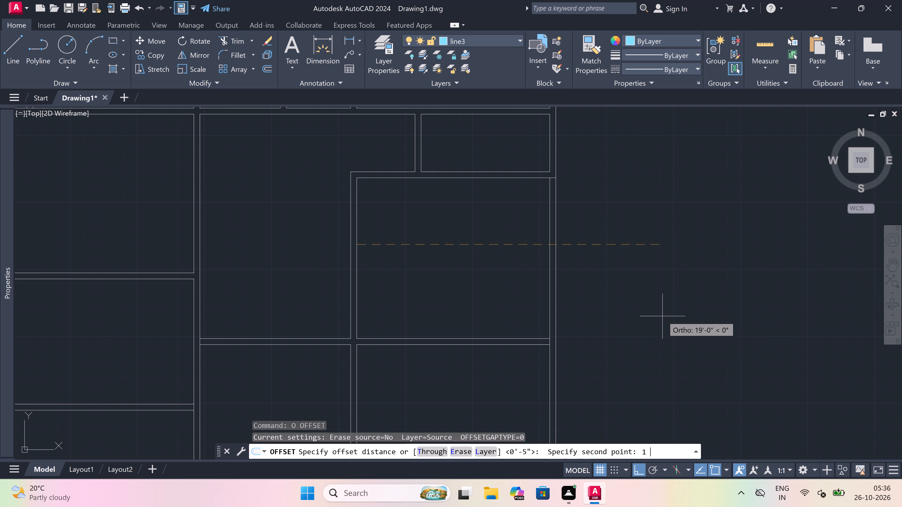
{"action": "key", "text": "3"}
{"action": "key", "text": "apostrophe"}
{"action": "key", "text": "space"}
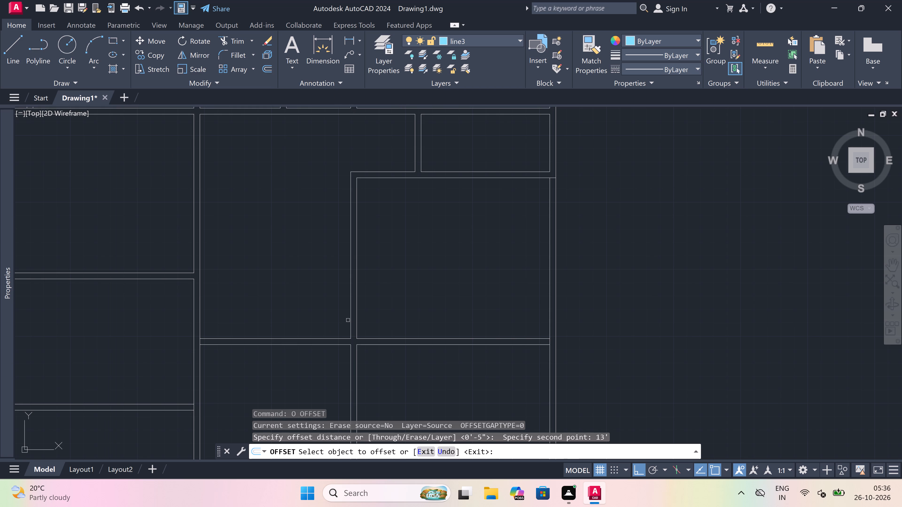
{"action": "left_click", "coordinate": [357, 307]}
{"action": "left_click", "coordinate": [448, 334]}
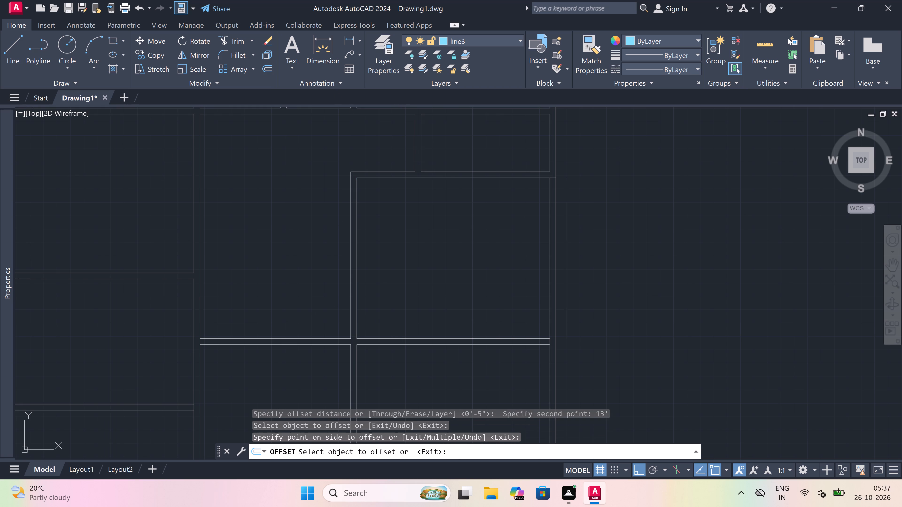
Offset the inner west wall face of the lower large east room 13' to the east.
{"action": "scroll", "coordinate": [449, 334], "scroll_direction": "down", "scroll_amount": 3}
{"action": "scroll", "coordinate": [426, 374], "scroll_direction": "up", "scroll_amount": 2}
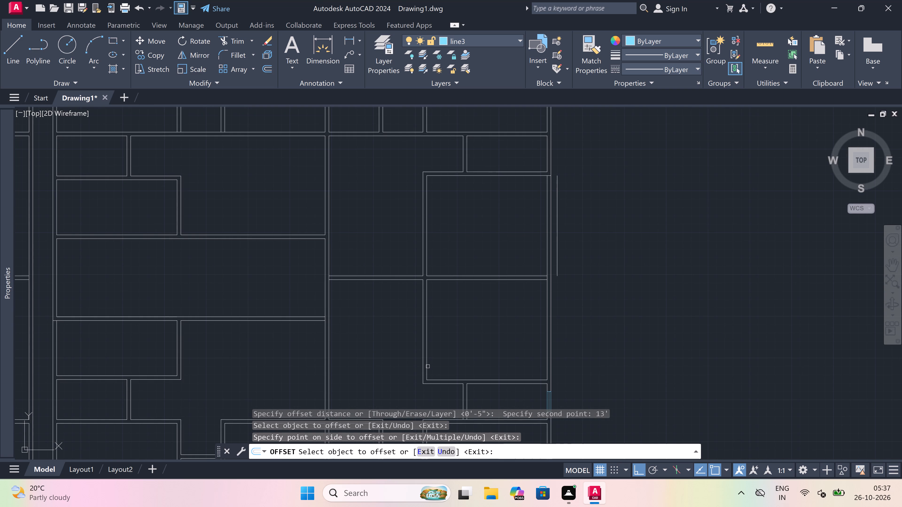
{"action": "left_click", "coordinate": [428, 366]}
{"action": "left_click", "coordinate": [533, 373]}
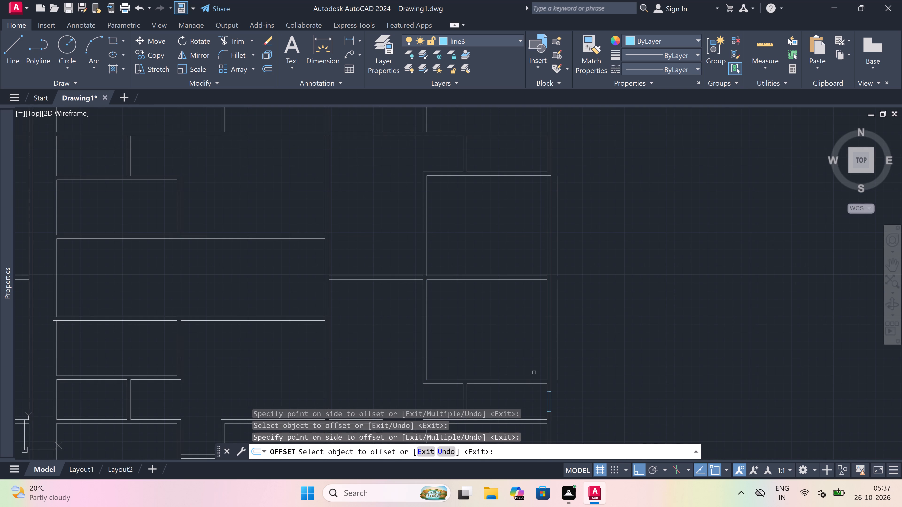
{"action": "key", "text": "Escape"}
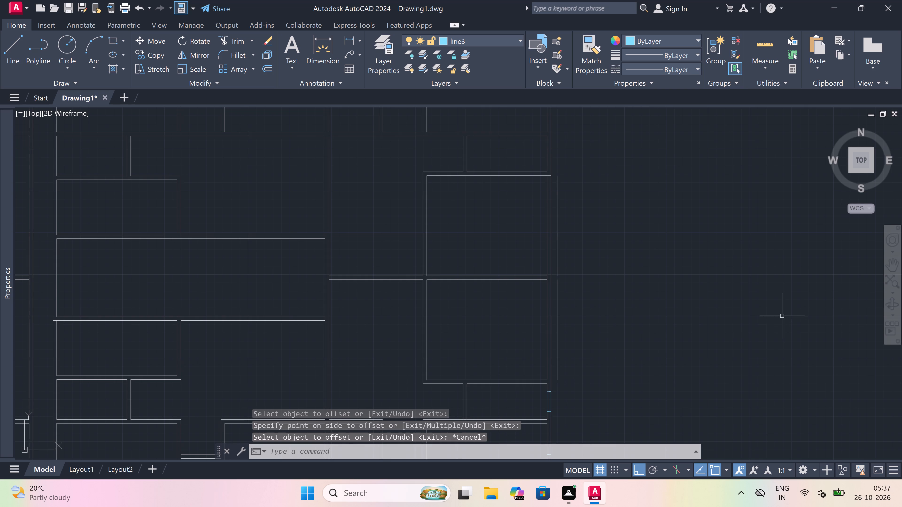
Offset the new east wall lines of the lower and upper large east rooms 4.5" to the east.
{"action": "key", "text": "space"}
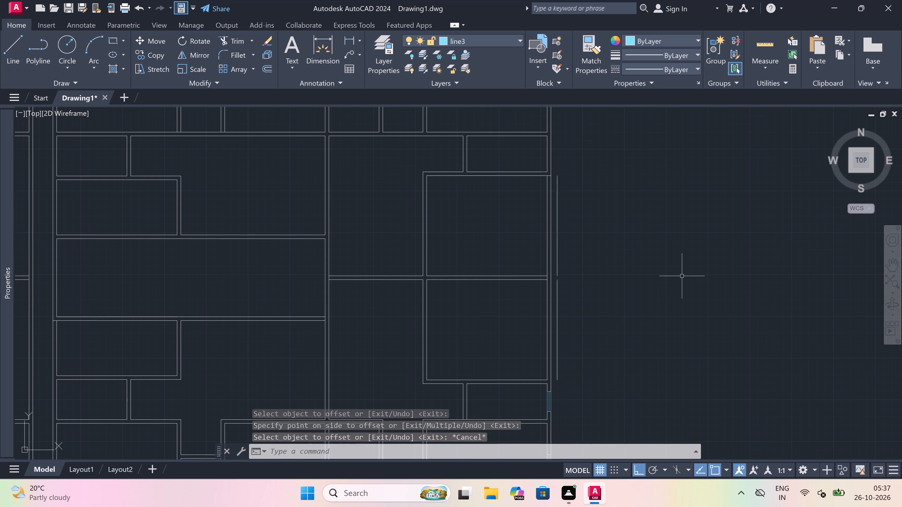
{"action": "scroll", "coordinate": [551, 330], "scroll_direction": "up", "scroll_amount": 1}
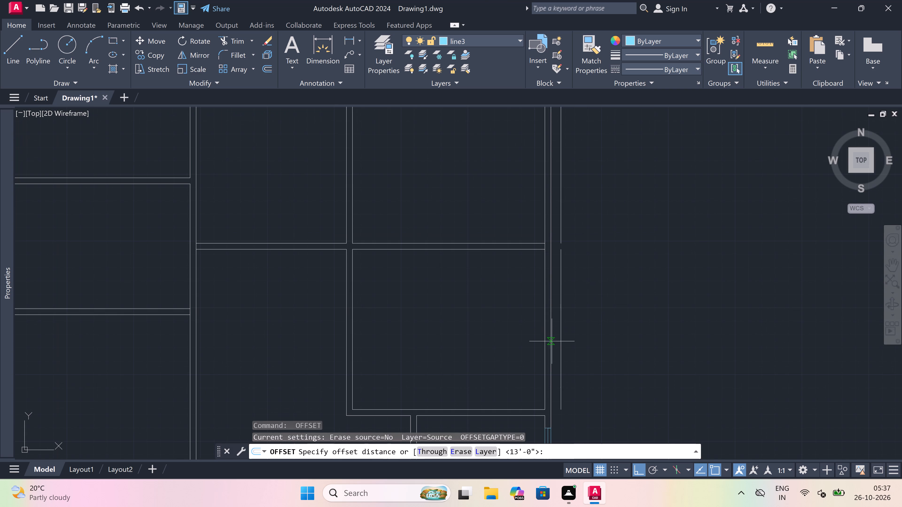
{"action": "left_click_drag", "start_coordinate": [561, 333], "coordinate": [570, 332]}
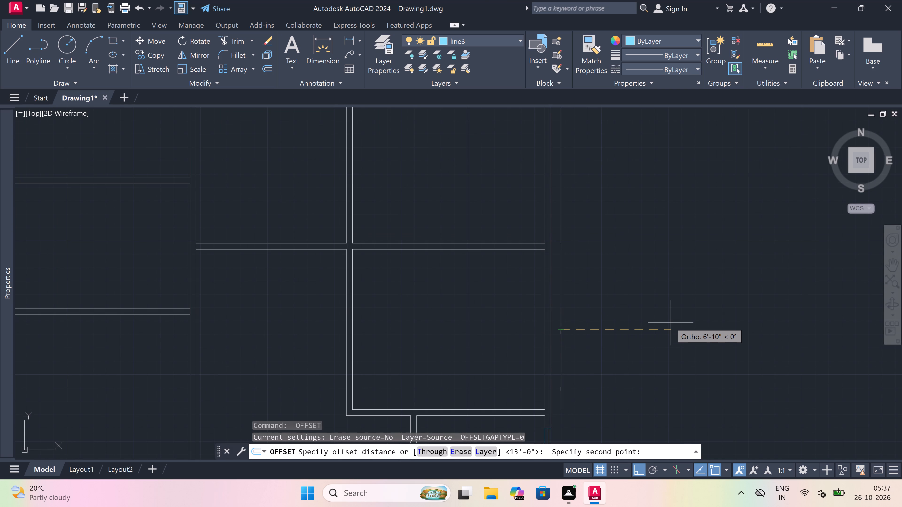
{"action": "key", "text": "4"}
{"action": "key", "text": "period"}
{"action": "key", "text": "5"}
{"action": "type", "text": "\""}
{"action": "key", "text": "space"}
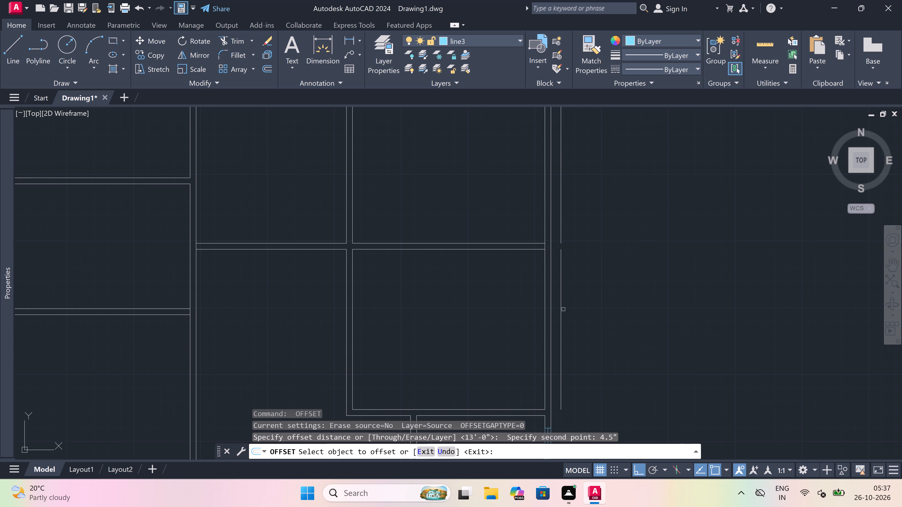
{"action": "left_click_drag", "start_coordinate": [562, 309], "coordinate": [566, 309]}
{"action": "left_click", "coordinate": [569, 309]}
{"action": "scroll", "coordinate": [569, 309], "scroll_direction": "down", "scroll_amount": 1}
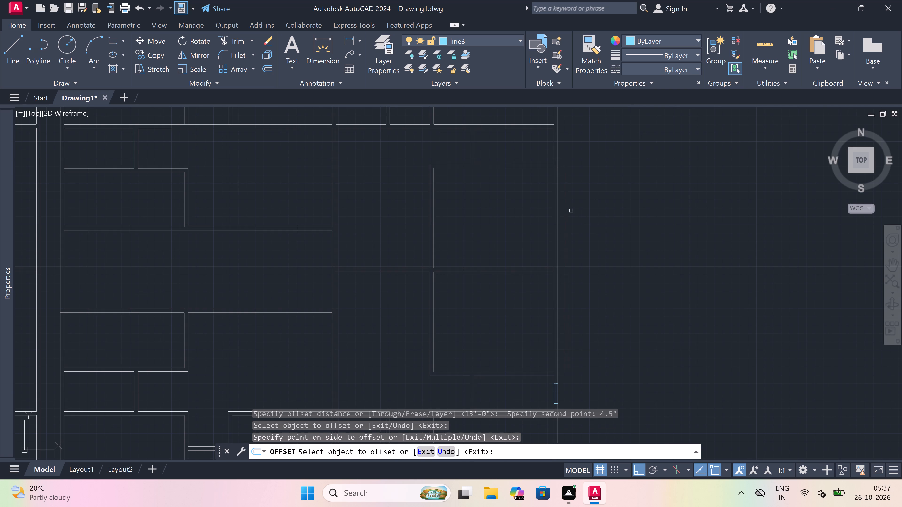
{"action": "left_click", "coordinate": [564, 211]}
{"action": "left_click", "coordinate": [588, 221]}
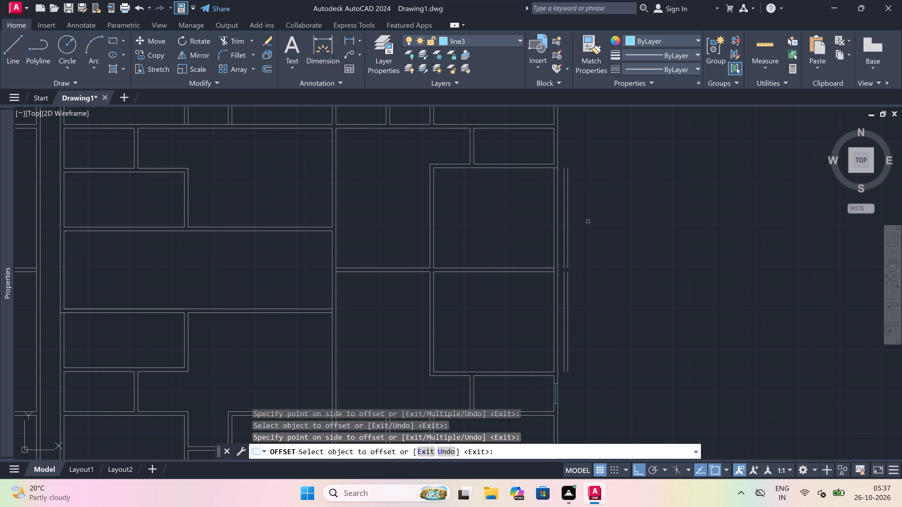
{"action": "key", "text": "Escape"}
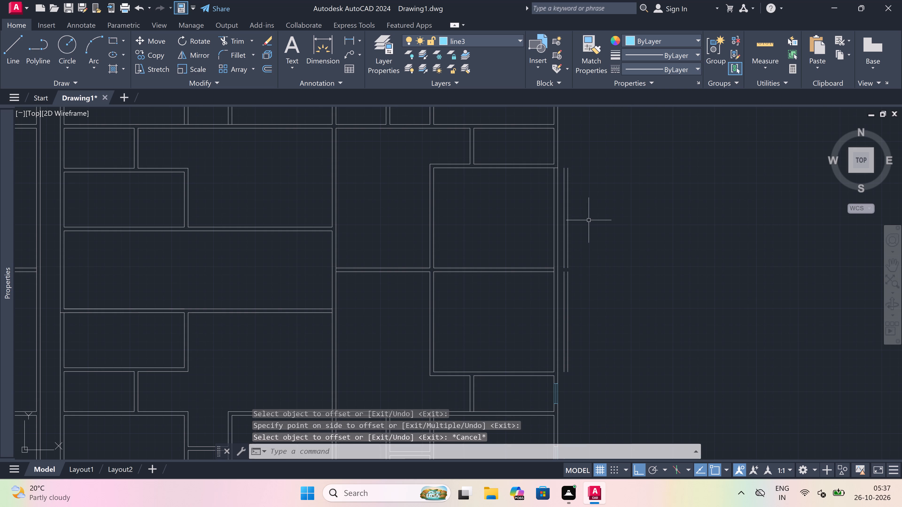
{"action": "key", "text": "Escape"}
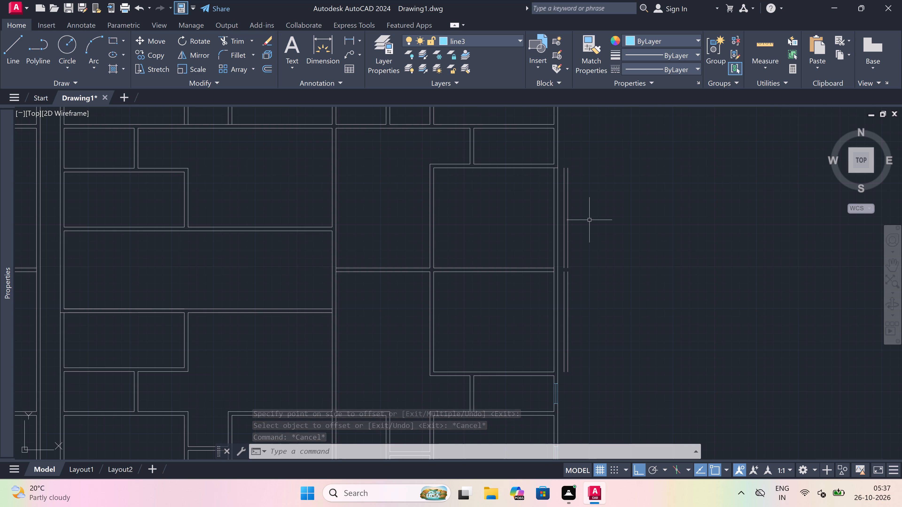
Extend both faces of the partition wall between the two large east rooms to the new outer east wall line.
{"action": "type", "text": "ex"}
{"action": "key", "text": "space"}
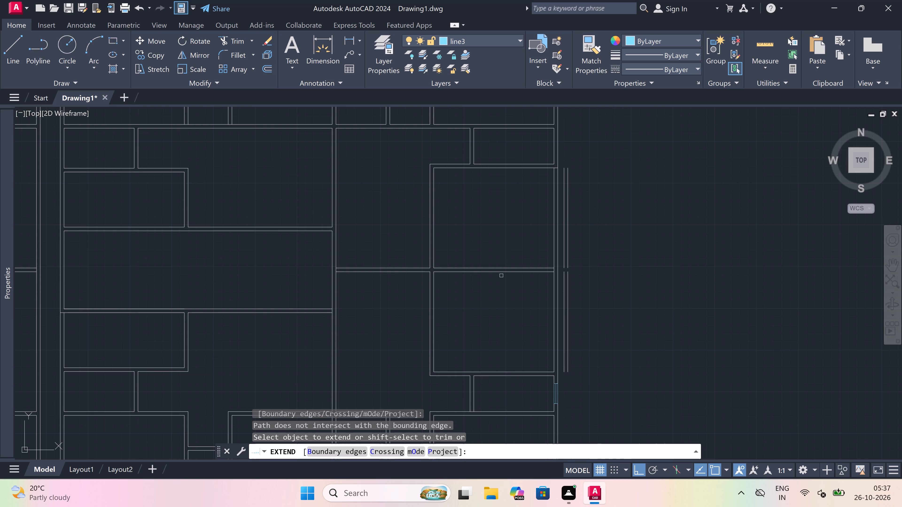
{"action": "left_click", "coordinate": [533, 254]}
{"action": "left_click", "coordinate": [513, 301]}
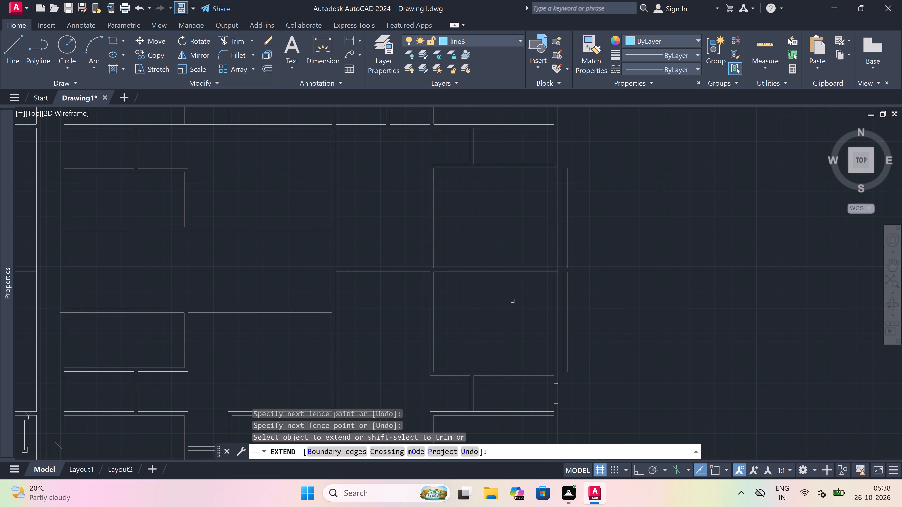
{"action": "left_click_drag", "start_coordinate": [514, 300], "coordinate": [515, 295]}
{"action": "left_click", "coordinate": [542, 233]}
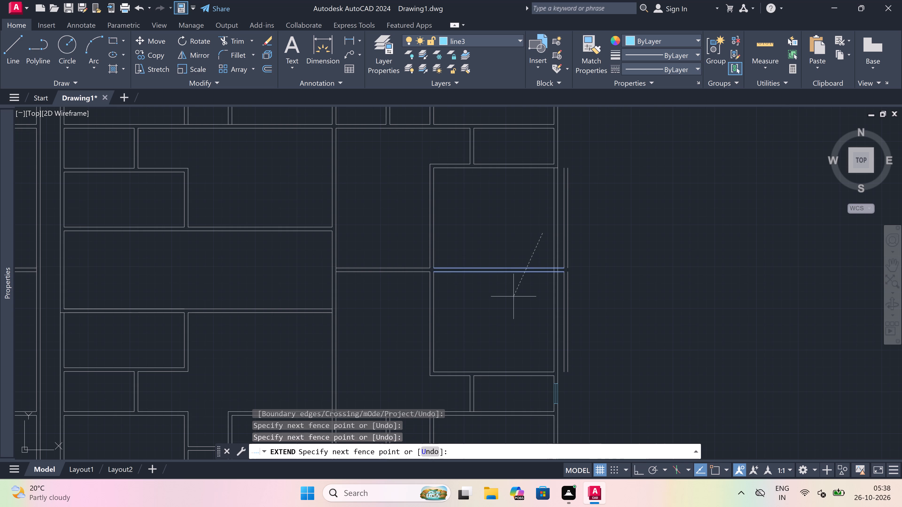
{"action": "left_click", "coordinate": [513, 296]}
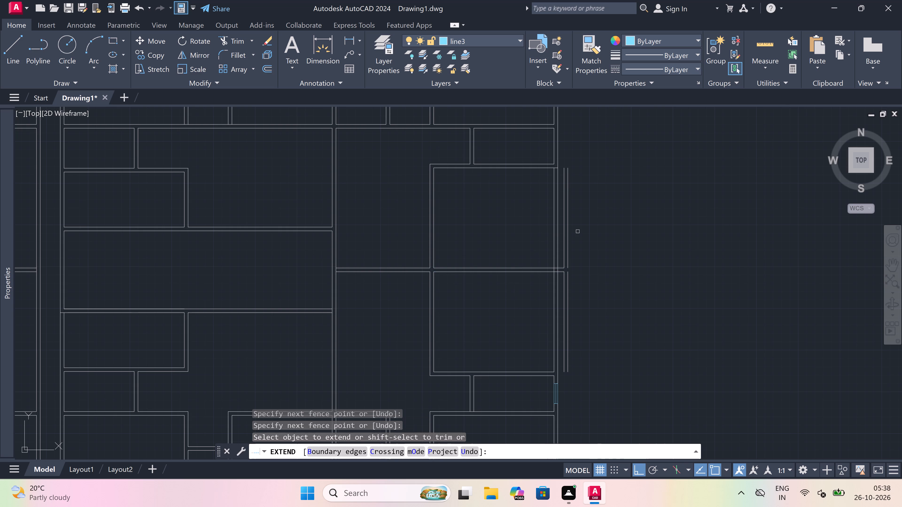
{"action": "scroll", "coordinate": [560, 269], "scroll_direction": "up", "scroll_amount": 2}
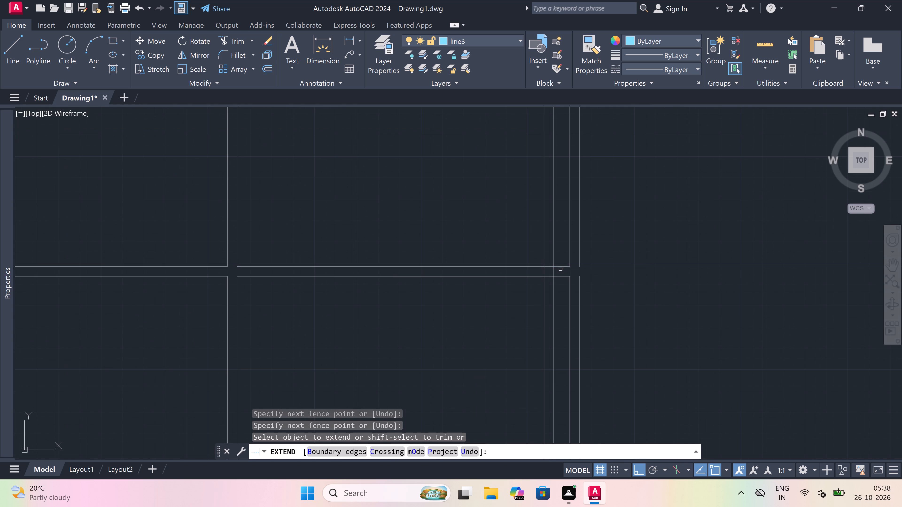
{"action": "left_click", "coordinate": [564, 268]}
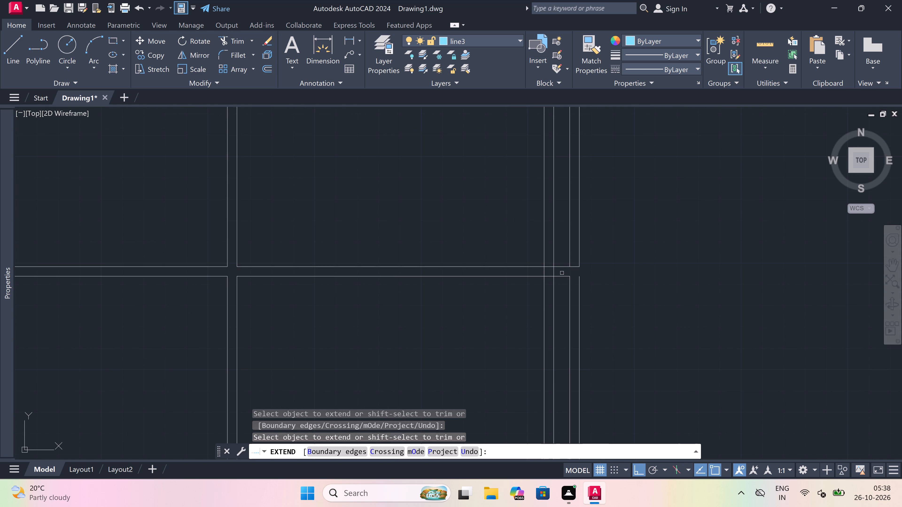
{"action": "left_click", "coordinate": [560, 276]}
{"action": "left_click", "coordinate": [579, 282]}
{"action": "scroll", "coordinate": [579, 282], "scroll_direction": "down", "scroll_amount": 3}
{"action": "scroll", "coordinate": [544, 337], "scroll_direction": "up", "scroll_amount": 2}
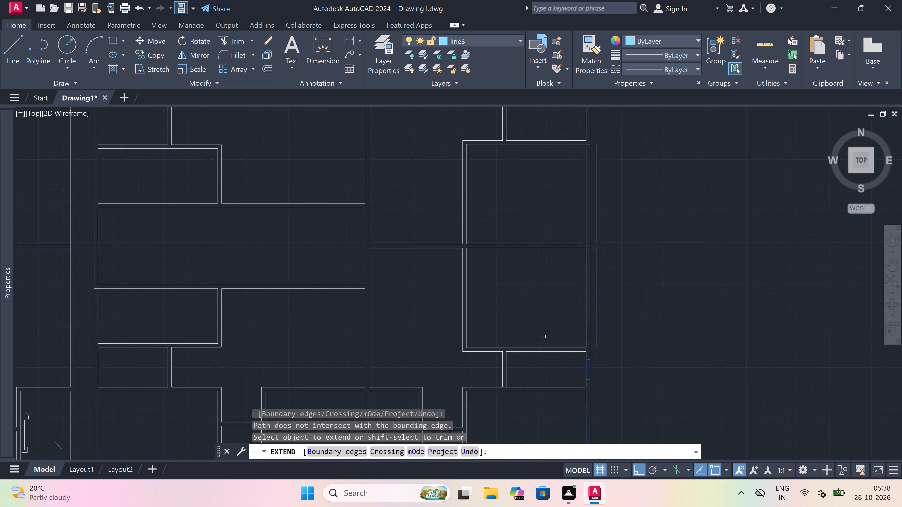
{"action": "scroll", "coordinate": [544, 337], "scroll_direction": "down", "scroll_amount": 2}
{"action": "scroll", "coordinate": [544, 362], "scroll_direction": "up", "scroll_amount": 2}
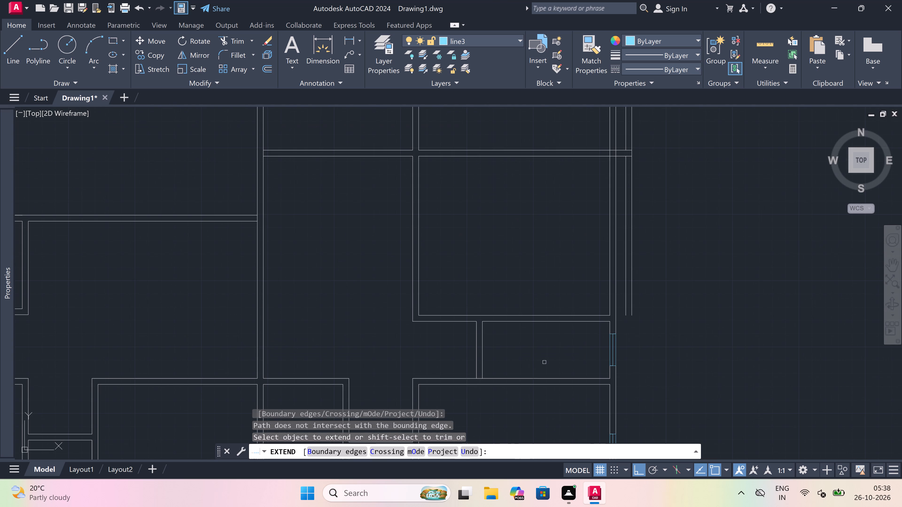
{"action": "key", "text": "Escape"}
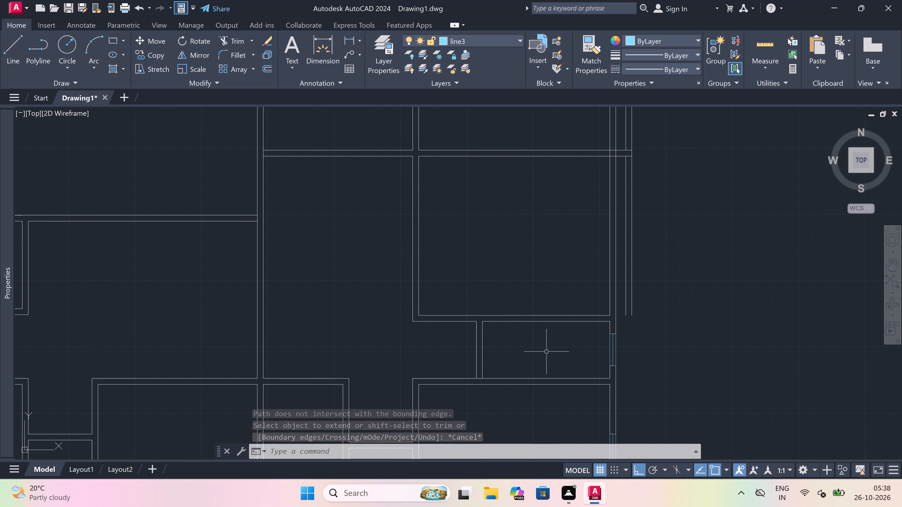
Fillet the outer and inner wall lines into sharp corners at the lower large east room's southeast corner.
{"action": "type", "text": "f"}
{"action": "key", "text": "space"}
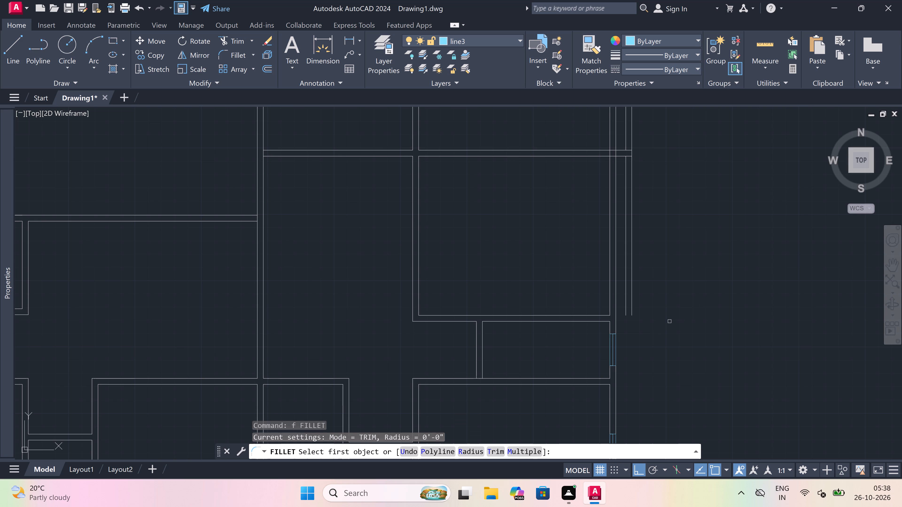
{"action": "scroll", "coordinate": [640, 311], "scroll_direction": "up", "scroll_amount": 1}
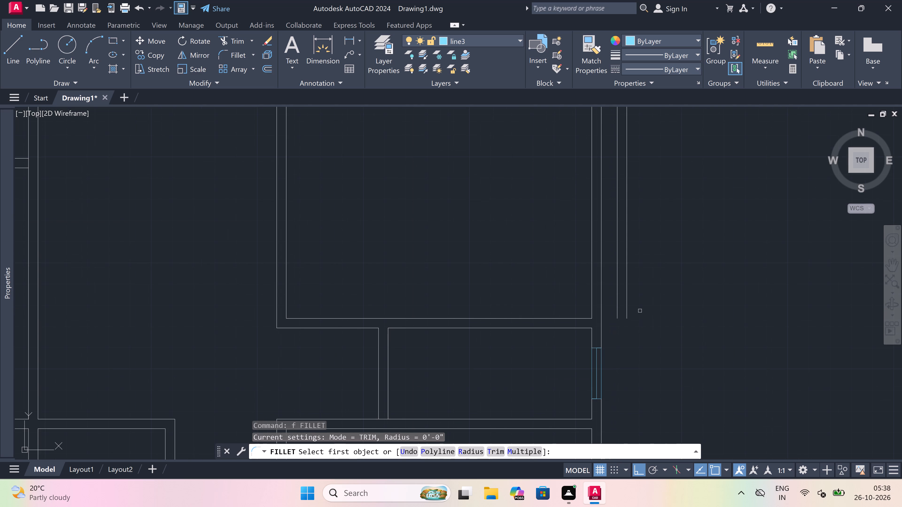
{"action": "left_click", "coordinate": [627, 312]}
{"action": "left_click", "coordinate": [584, 327]}
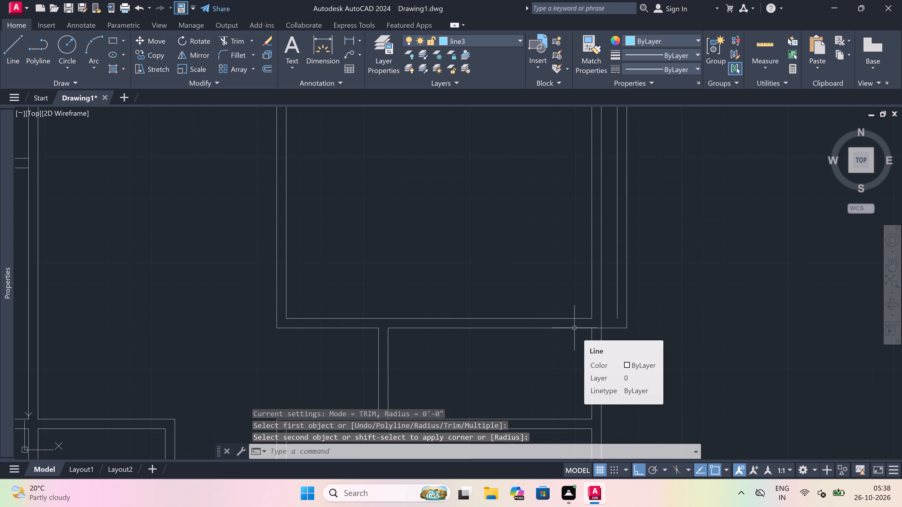
{"action": "key", "text": "space"}
{"action": "left_click", "coordinate": [578, 317]}
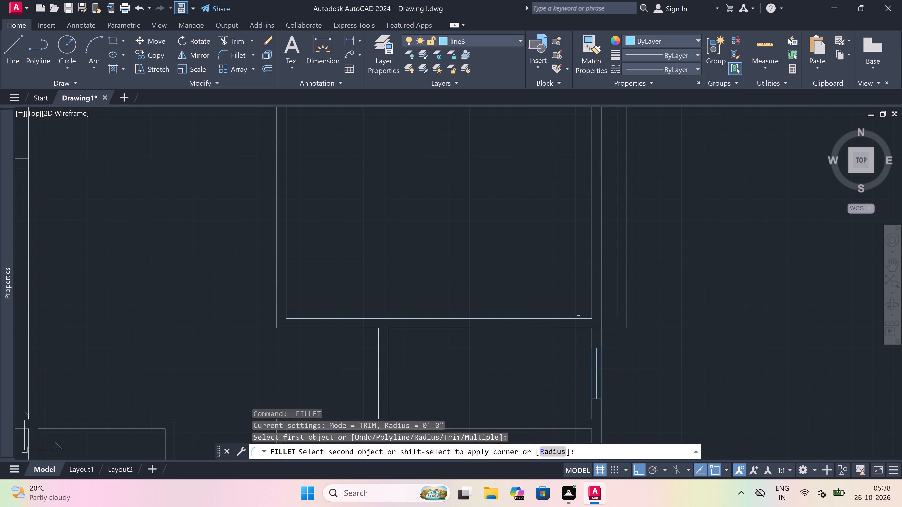
{"action": "left_click", "coordinate": [620, 307]}
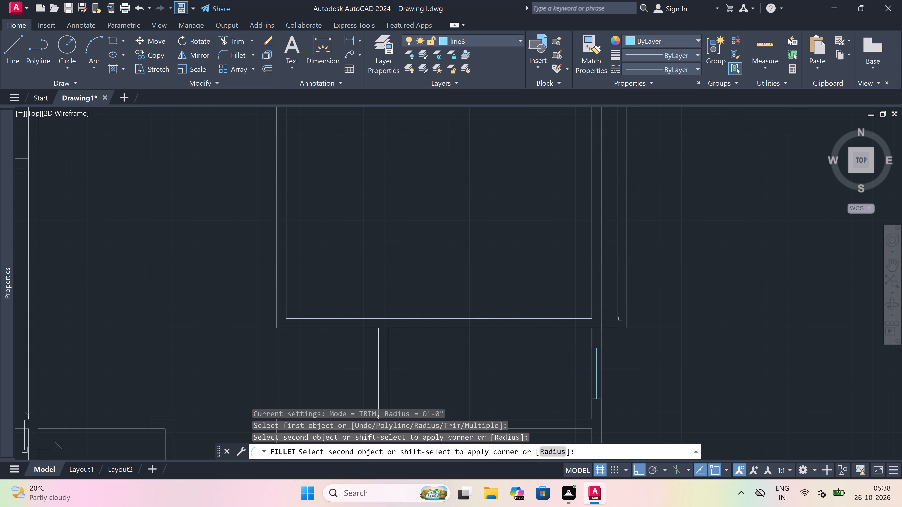
{"action": "left_click", "coordinate": [618, 307]}
Fillet the outer and inner wall lines into sharp corners at the upper large east room's northeast corner.
{"action": "scroll", "coordinate": [618, 307], "scroll_direction": "down", "scroll_amount": 3}
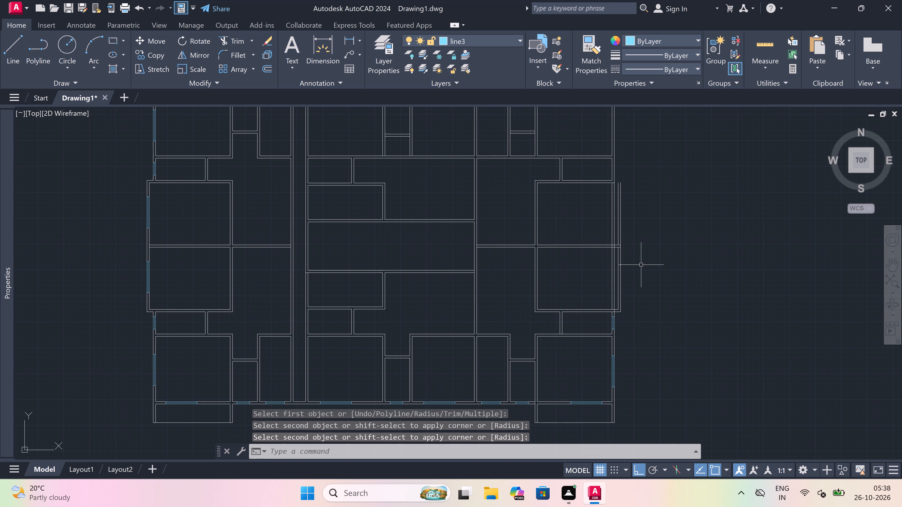
{"action": "scroll", "coordinate": [616, 148], "scroll_direction": "up", "scroll_amount": 1}
{"action": "scroll", "coordinate": [588, 183], "scroll_direction": "up", "scroll_amount": 1}
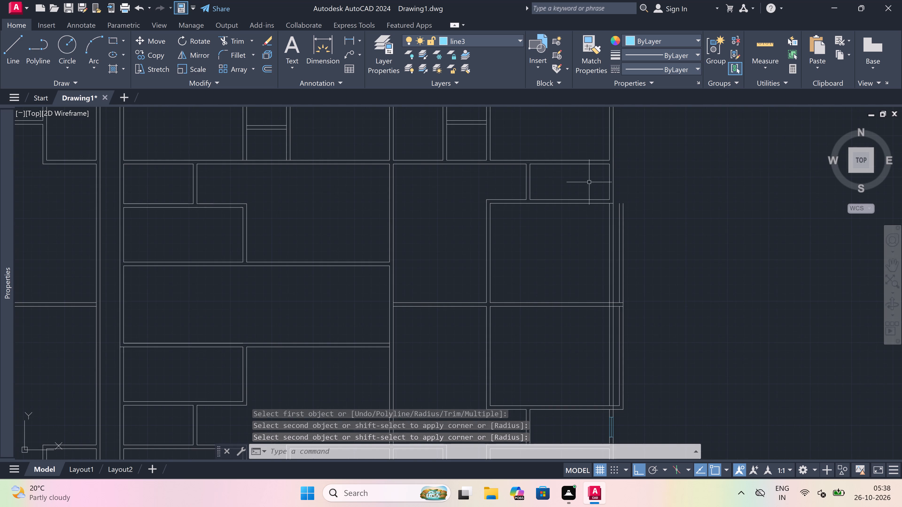
{"action": "scroll", "coordinate": [600, 220], "scroll_direction": "up", "scroll_amount": 1}
{"action": "scroll", "coordinate": [670, 184], "scroll_direction": "up", "scroll_amount": 1}
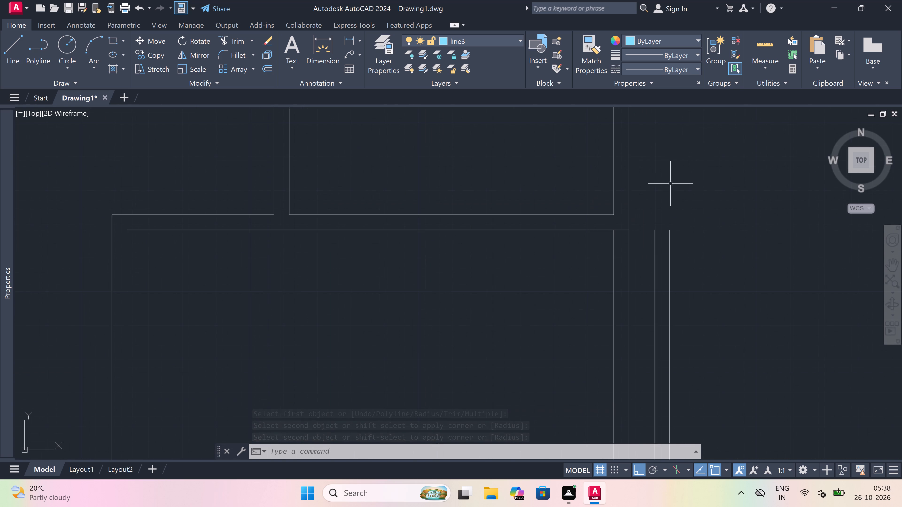
{"action": "key", "text": "space"}
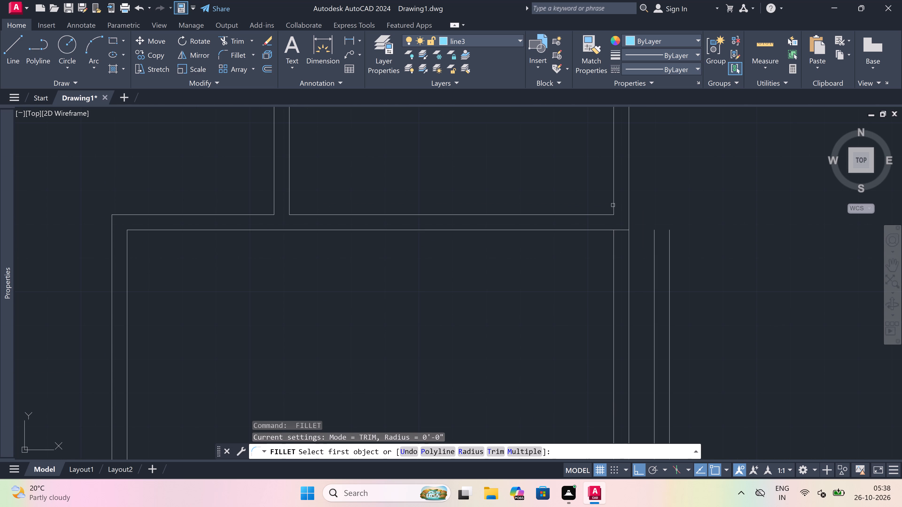
{"action": "left_click", "coordinate": [583, 215]}
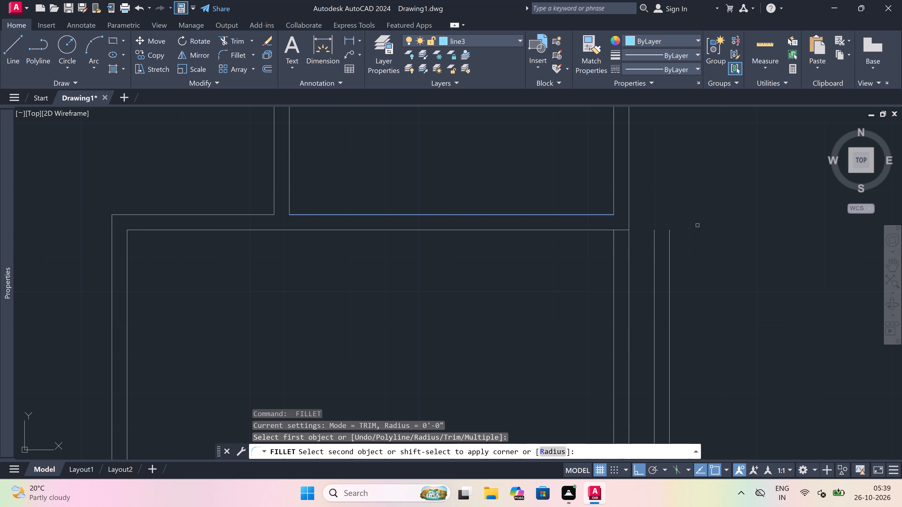
{"action": "left_click", "coordinate": [671, 256]}
{"action": "key", "text": "space"}
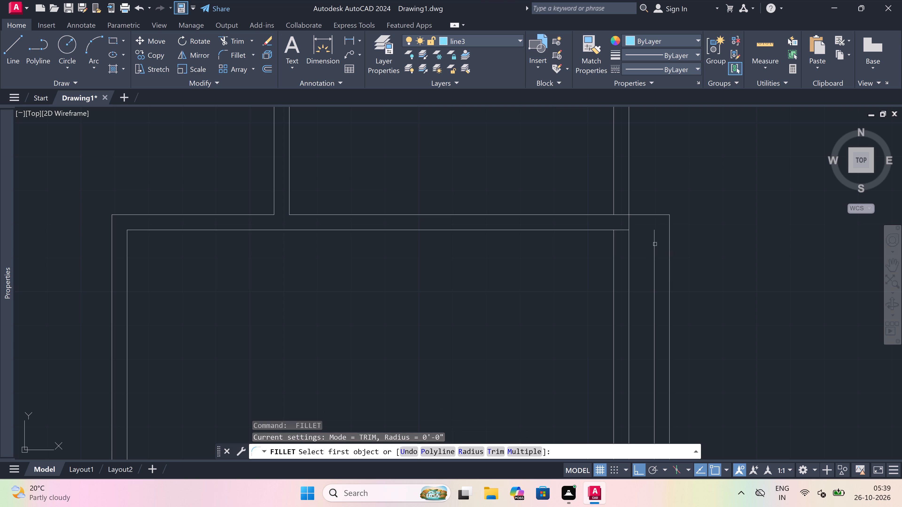
{"action": "left_click", "coordinate": [655, 244]}
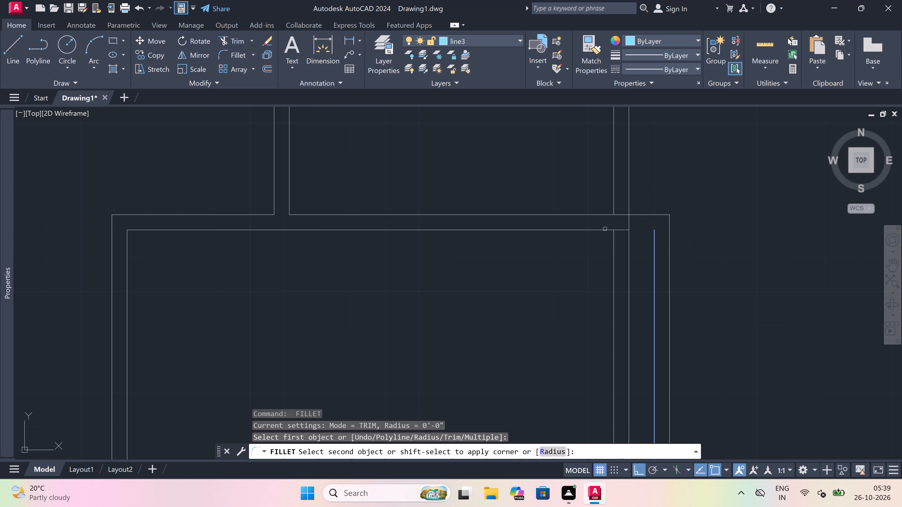
{"action": "left_click", "coordinate": [604, 230]}
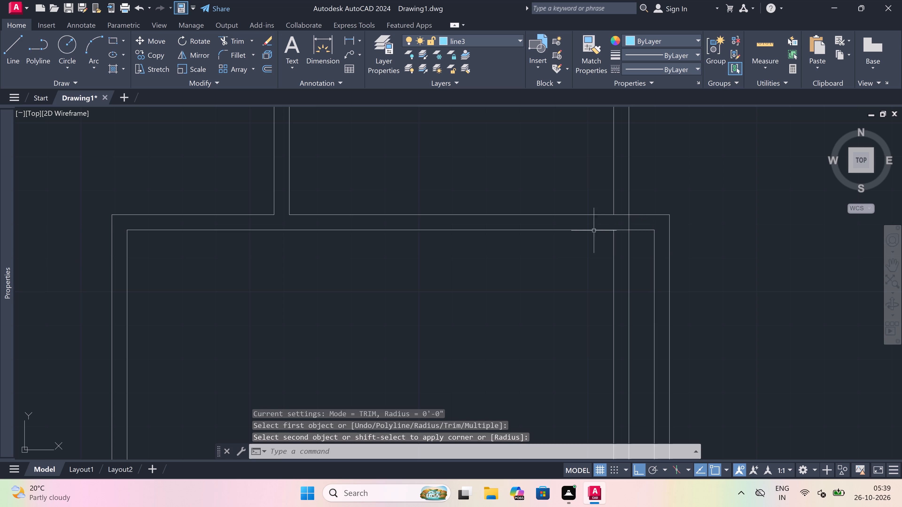
{"action": "key", "text": "Escape"}
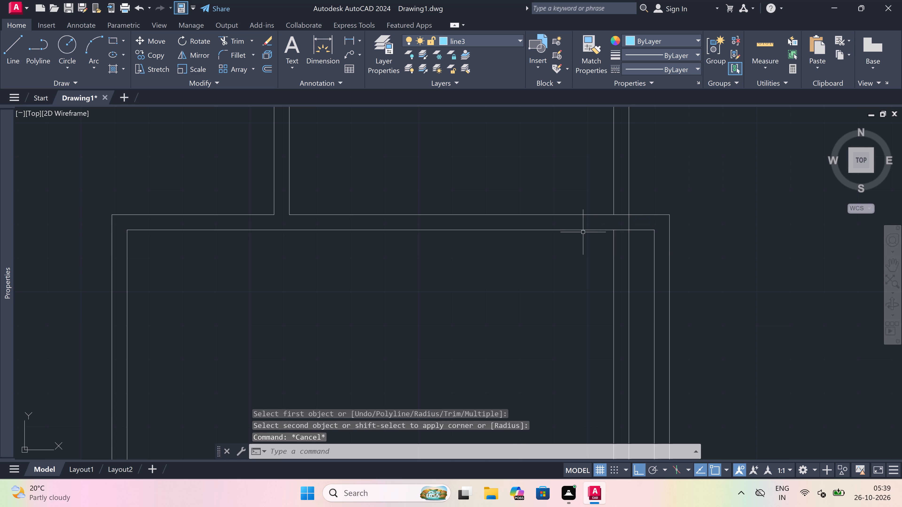
Trim away the old east wall lines inside the upper large east room and open the wall junction through its north wall.
{"action": "type", "text": "tr"}
{"action": "key", "text": "space"}
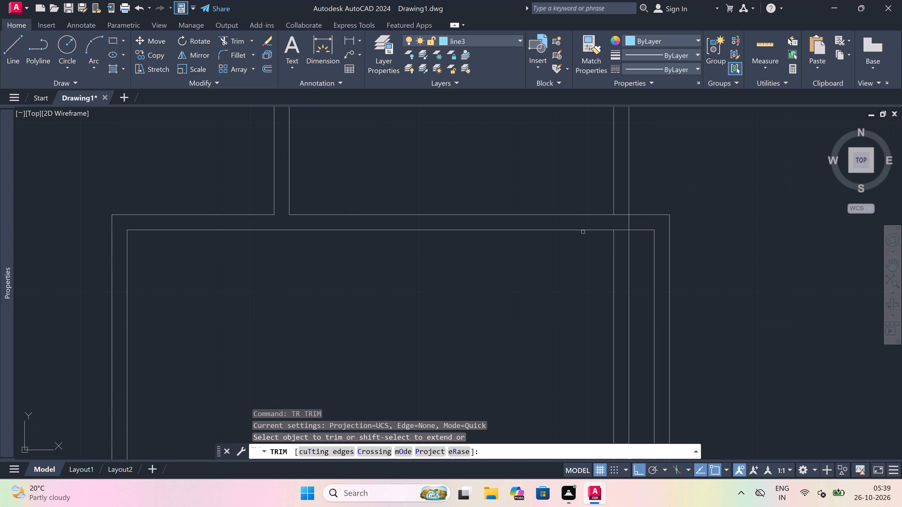
{"action": "scroll", "coordinate": [583, 232], "scroll_direction": "down", "scroll_amount": 3}
{"action": "scroll", "coordinate": [576, 286], "scroll_direction": "up", "scroll_amount": 2}
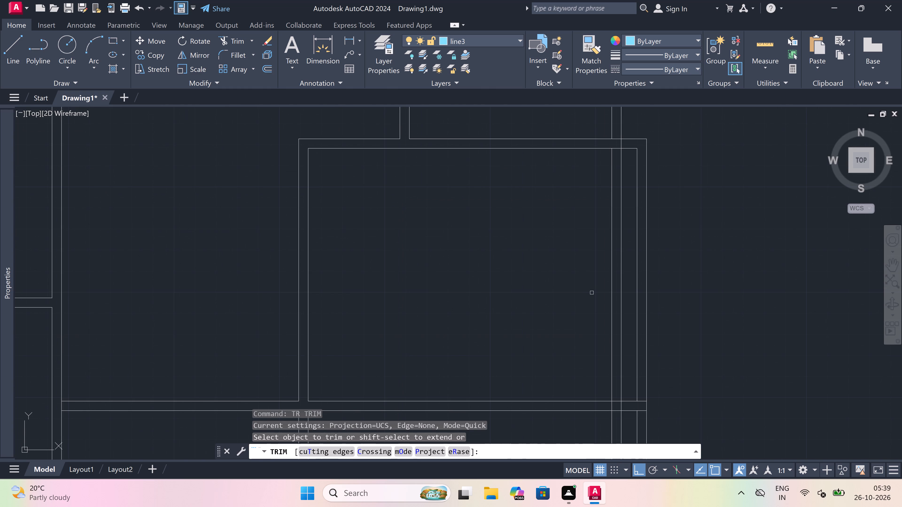
{"action": "left_click", "coordinate": [556, 323]}
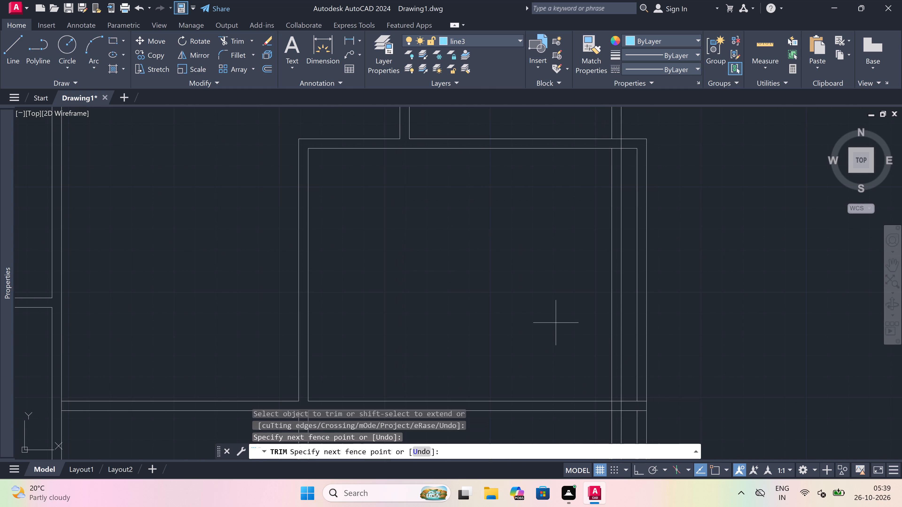
{"action": "left_click", "coordinate": [632, 276]}
{"action": "scroll", "coordinate": [628, 127], "scroll_direction": "up", "scroll_amount": 2}
{"action": "scroll", "coordinate": [606, 150], "scroll_direction": "up", "scroll_amount": 1}
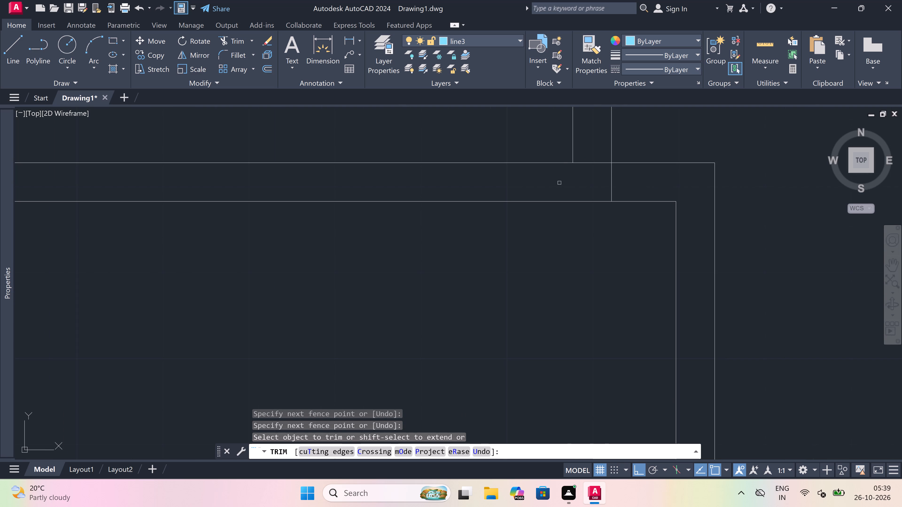
{"action": "left_click", "coordinate": [579, 159]}
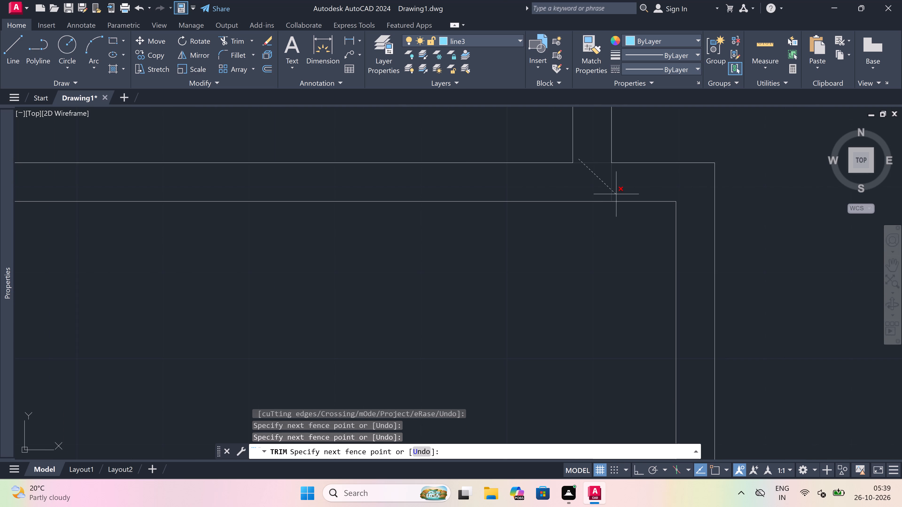
{"action": "left_click", "coordinate": [616, 193]}
{"action": "scroll", "coordinate": [616, 180], "scroll_direction": "down", "scroll_amount": 4}
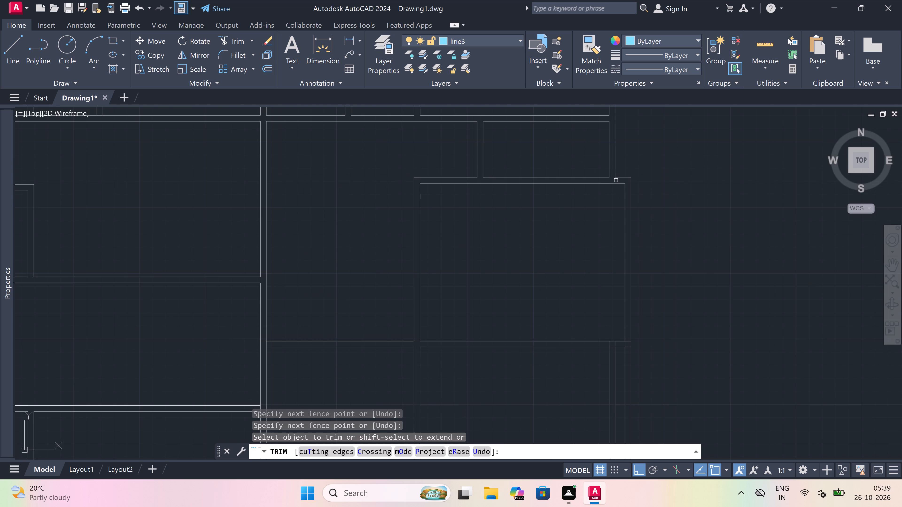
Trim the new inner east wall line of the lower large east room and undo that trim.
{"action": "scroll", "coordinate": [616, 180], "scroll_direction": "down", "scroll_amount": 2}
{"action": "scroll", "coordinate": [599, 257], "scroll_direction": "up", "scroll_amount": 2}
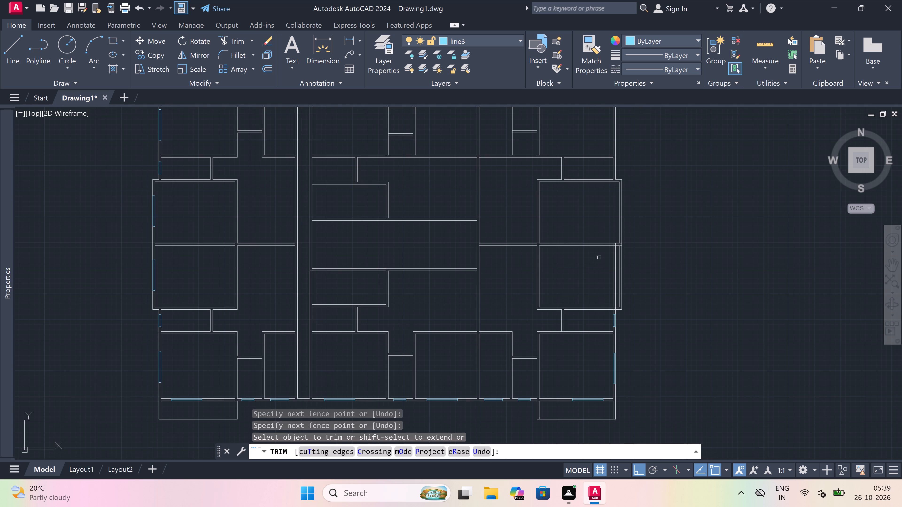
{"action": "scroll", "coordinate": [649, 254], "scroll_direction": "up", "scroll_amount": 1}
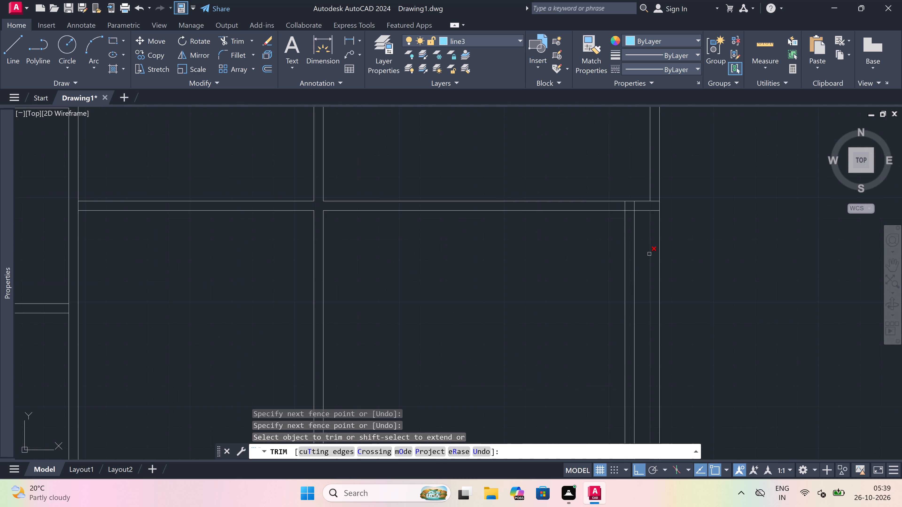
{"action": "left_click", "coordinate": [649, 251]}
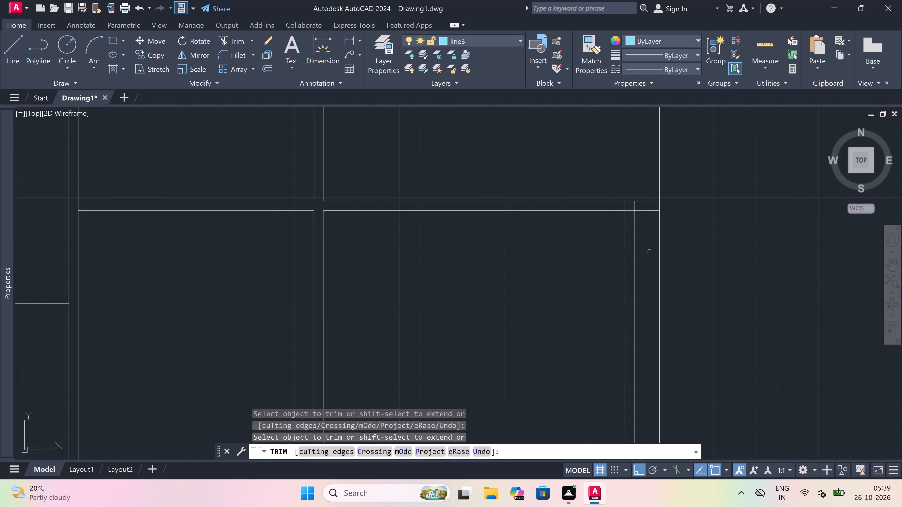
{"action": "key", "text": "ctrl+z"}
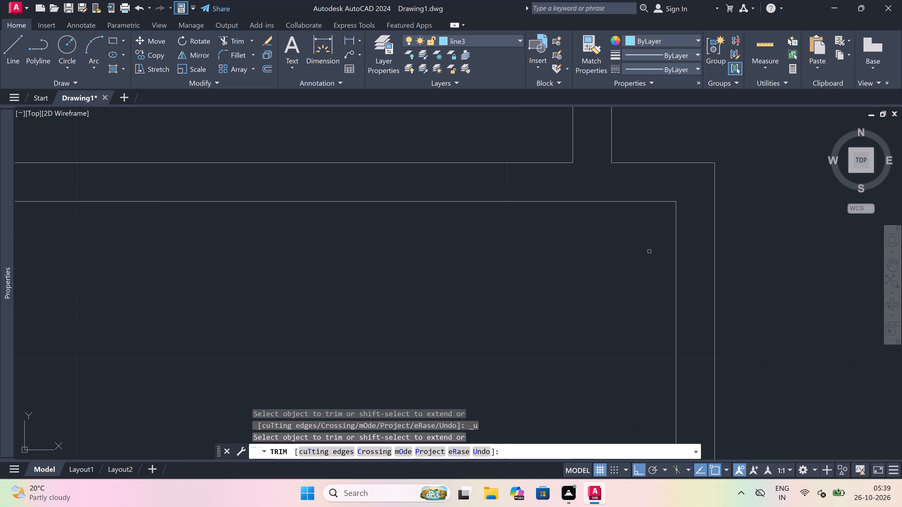
Trim away the old east wall lines inside the lower large east room and where they cross its south wall.
{"action": "scroll", "coordinate": [649, 251], "scroll_direction": "down", "scroll_amount": 7}
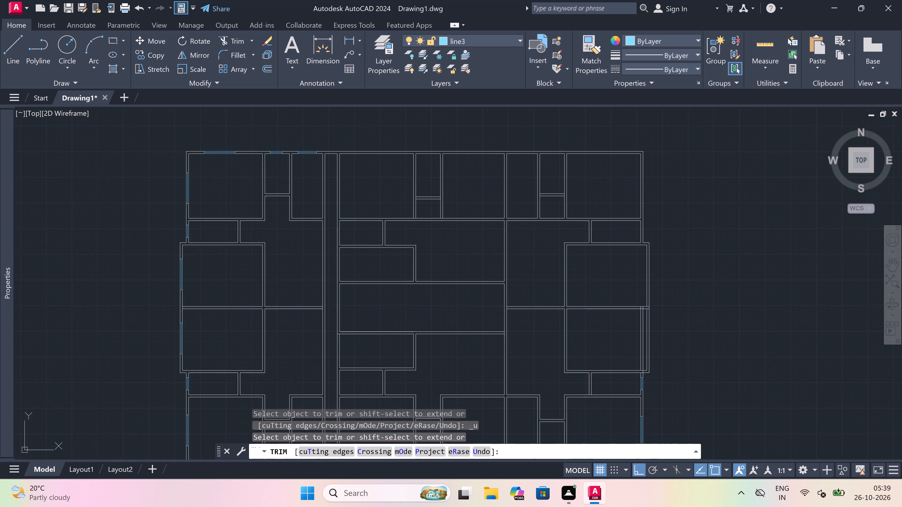
{"action": "scroll", "coordinate": [644, 247], "scroll_direction": "down", "scroll_amount": 1}
{"action": "scroll", "coordinate": [624, 300], "scroll_direction": "up", "scroll_amount": 2}
{"action": "scroll", "coordinate": [669, 284], "scroll_direction": "up", "scroll_amount": 3}
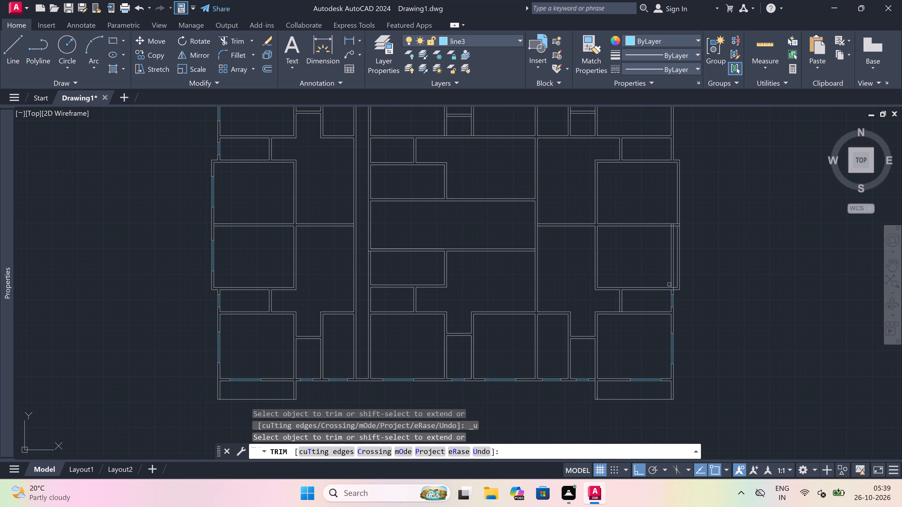
{"action": "scroll", "coordinate": [684, 320], "scroll_direction": "up", "scroll_amount": 1}
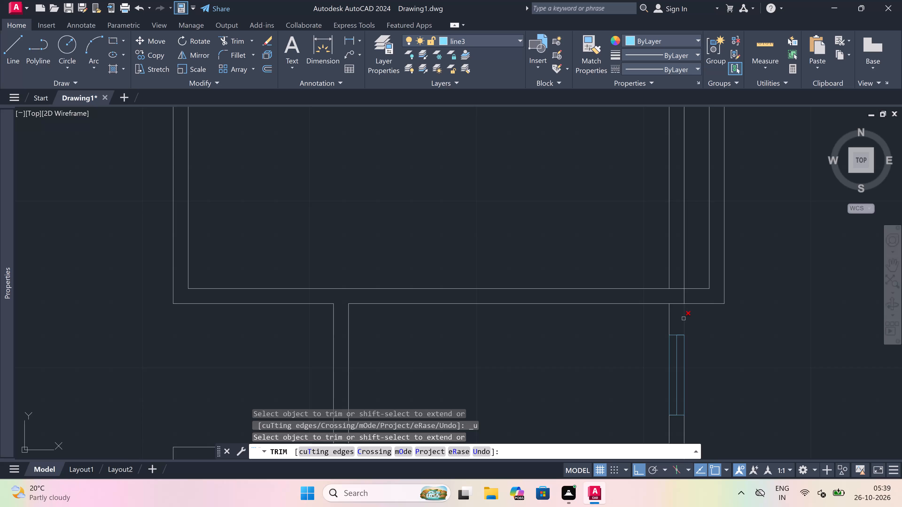
{"action": "scroll", "coordinate": [683, 318], "scroll_direction": "up", "scroll_amount": 1}
{"action": "scroll", "coordinate": [687, 278], "scroll_direction": "up", "scroll_amount": 2}
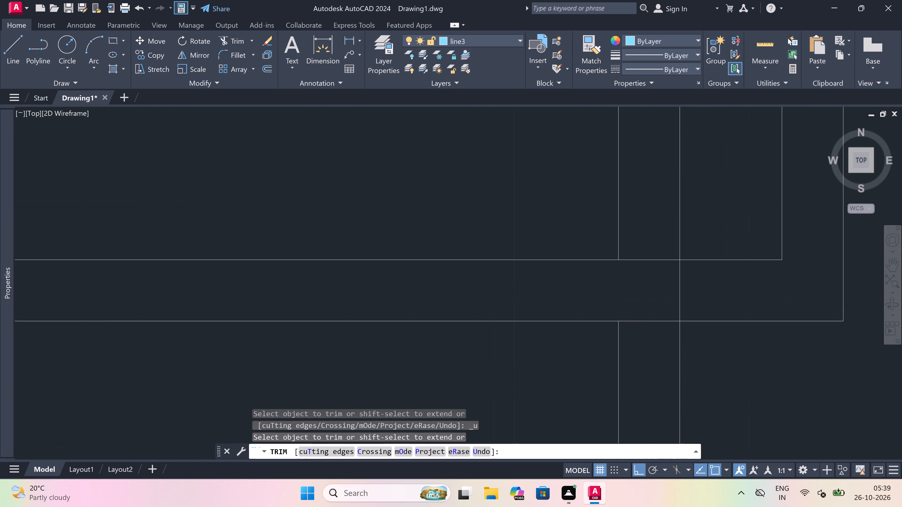
{"action": "left_click", "coordinate": [687, 277]}
{"action": "left_click", "coordinate": [656, 286]}
{"action": "scroll", "coordinate": [656, 286], "scroll_direction": "down", "scroll_amount": 4}
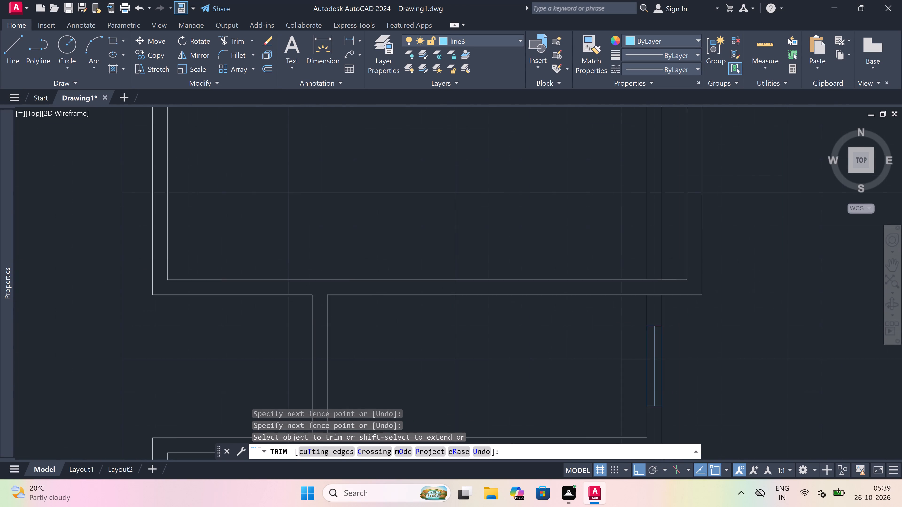
{"action": "scroll", "coordinate": [656, 286], "scroll_direction": "down", "scroll_amount": 2}
{"action": "scroll", "coordinate": [655, 257], "scroll_direction": "up", "scroll_amount": 1}
{"action": "left_click", "coordinate": [655, 257]}
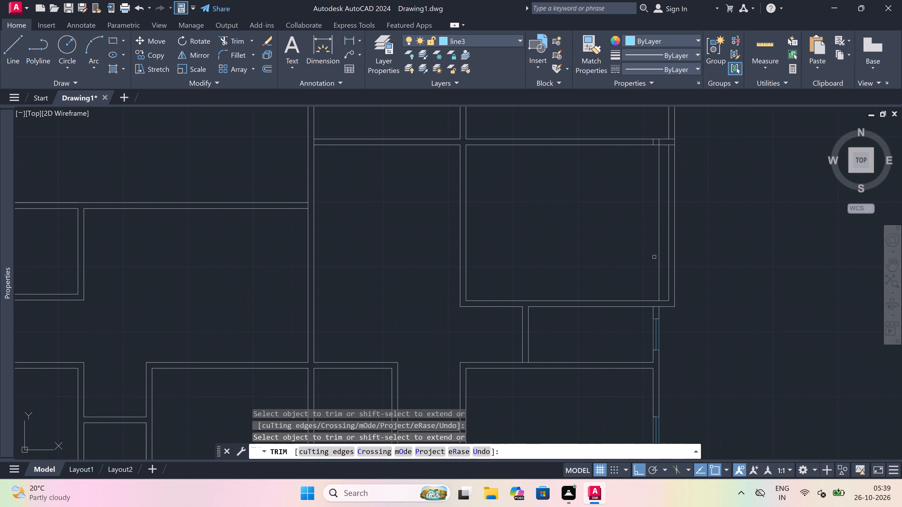
{"action": "left_click", "coordinate": [659, 246]}
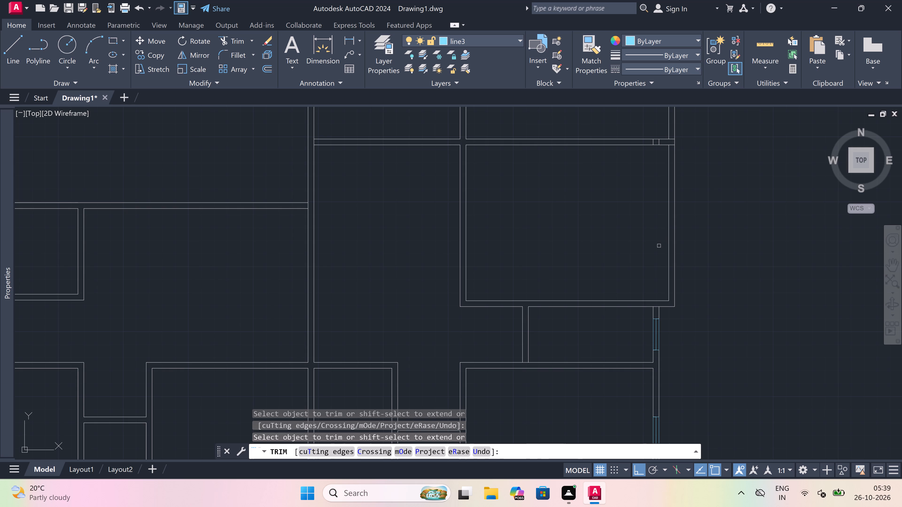
Trim the large east rooms' partition faces between the new east wall's faces and remove the old wall stubs inside the partition.
{"action": "scroll", "coordinate": [673, 150], "scroll_direction": "up", "scroll_amount": 4}
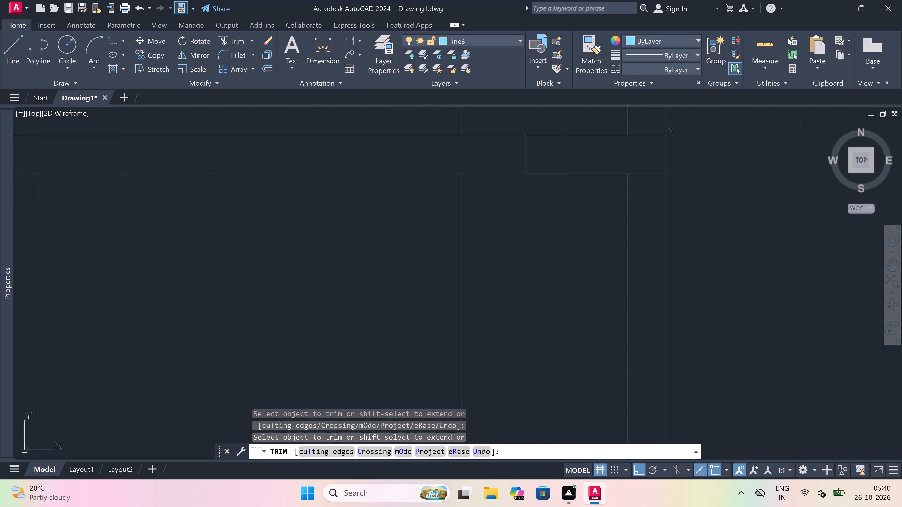
{"action": "left_click", "coordinate": [651, 126]}
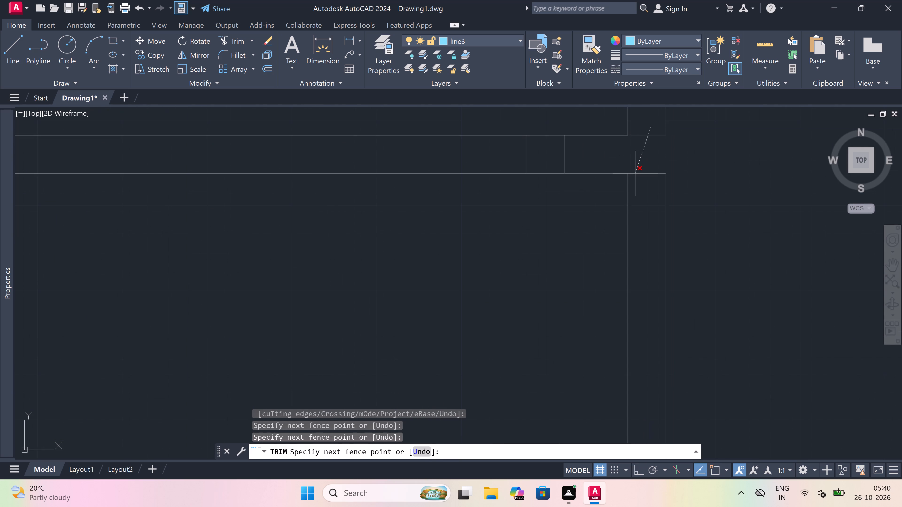
{"action": "left_click", "coordinate": [635, 205]}
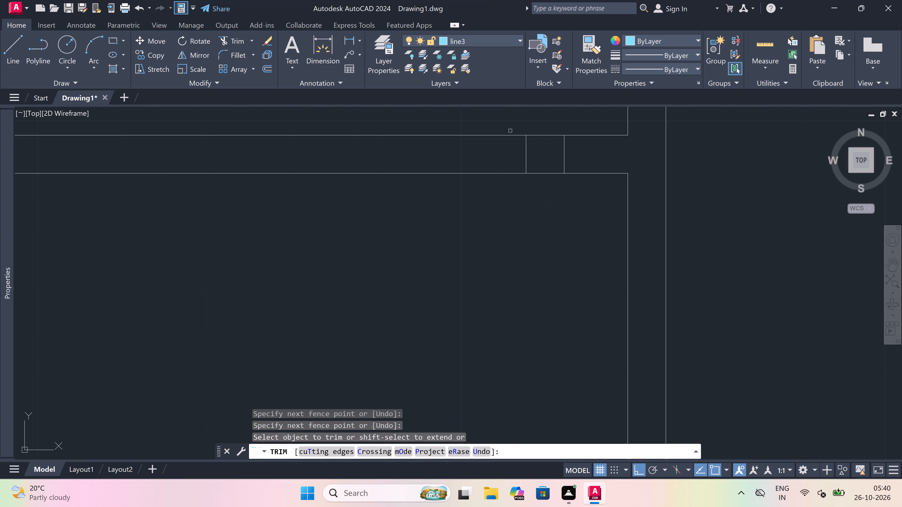
{"action": "left_click", "coordinate": [500, 158]}
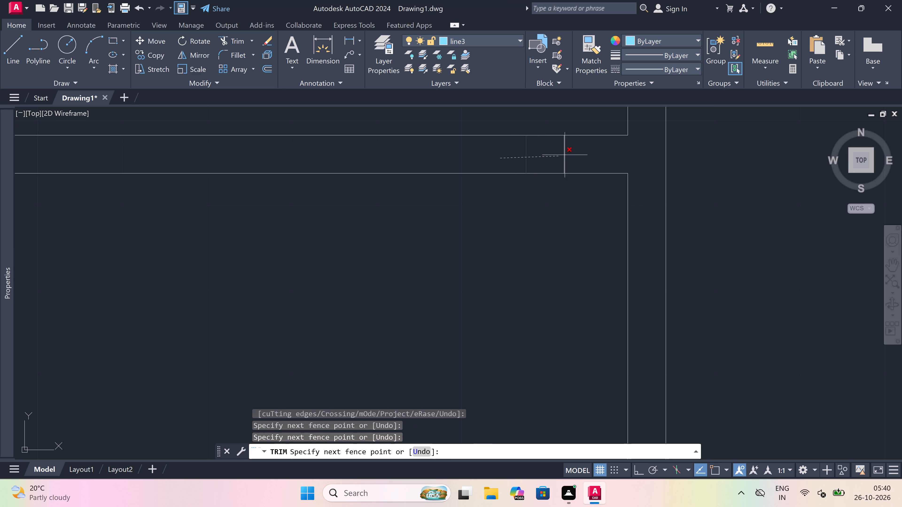
{"action": "left_click", "coordinate": [575, 149]}
{"action": "key", "text": "Escape"}
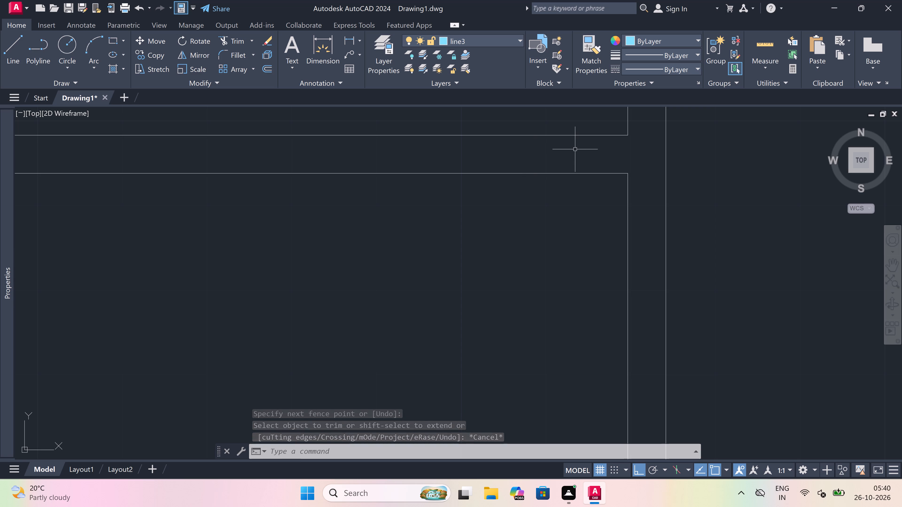
Trim the lower large east room's outer south wall line between the two faces of the adjoining small room's east wall.
{"action": "scroll", "coordinate": [511, 207], "scroll_direction": "down", "scroll_amount": 5}
{"action": "scroll", "coordinate": [487, 232], "scroll_direction": "down", "scroll_amount": 3}
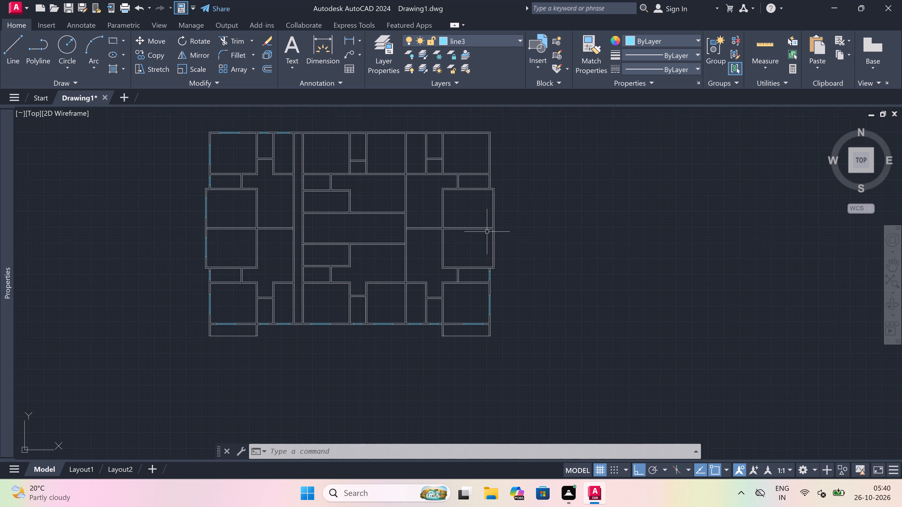
{"action": "scroll", "coordinate": [487, 232], "scroll_direction": "up", "scroll_amount": 2}
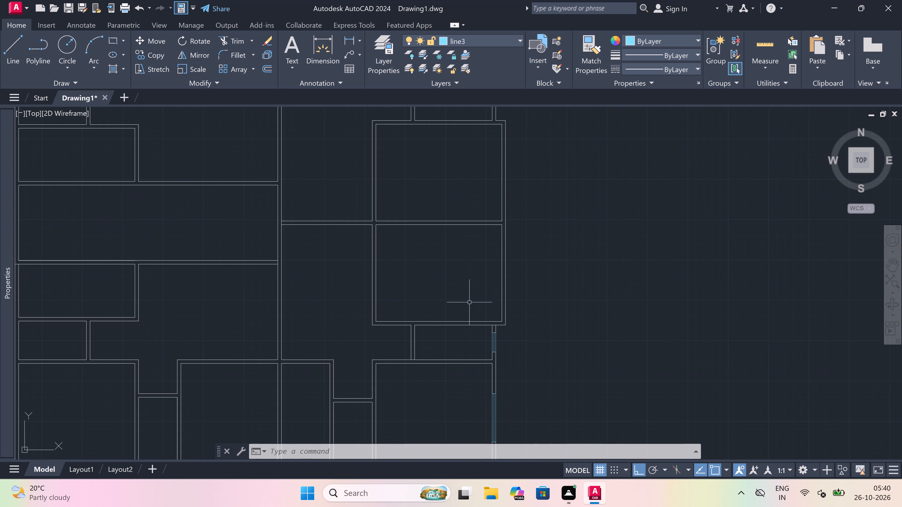
{"action": "scroll", "coordinate": [486, 348], "scroll_direction": "up", "scroll_amount": 3}
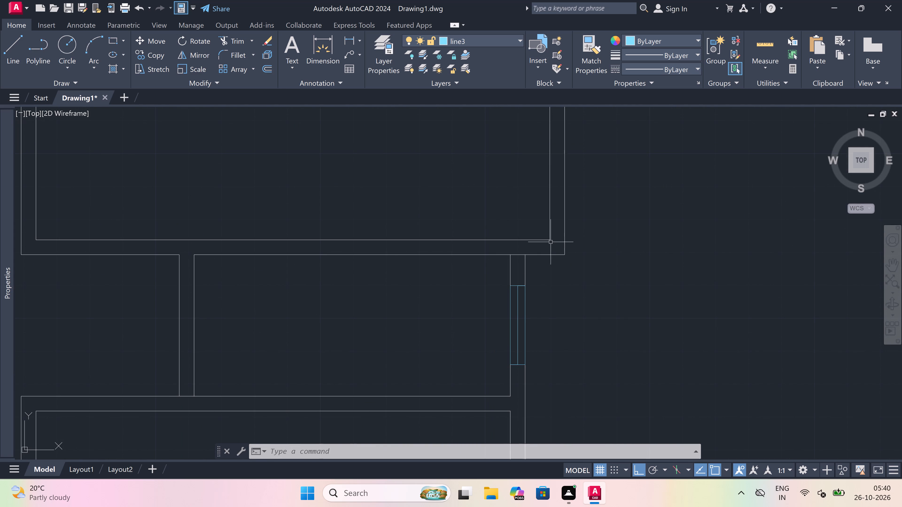
{"action": "scroll", "coordinate": [465, 267], "scroll_direction": "up", "scroll_amount": 1}
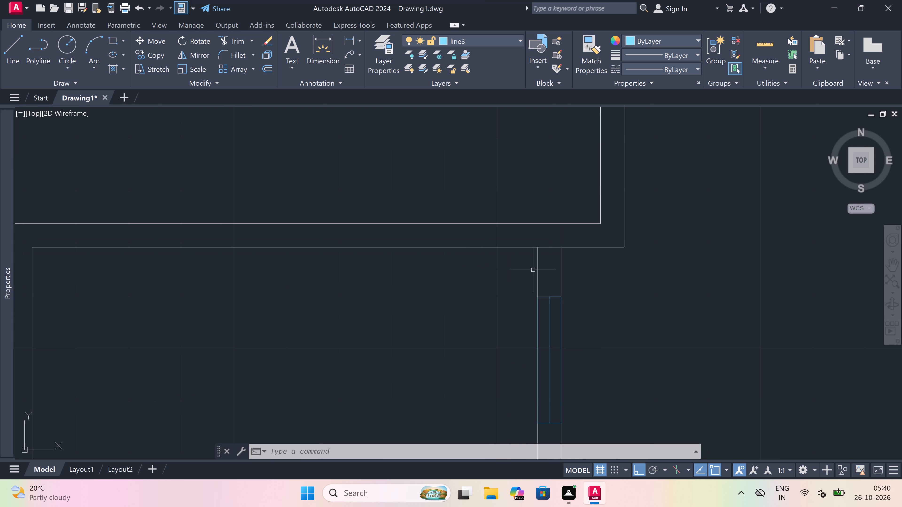
{"action": "key", "text": "space"}
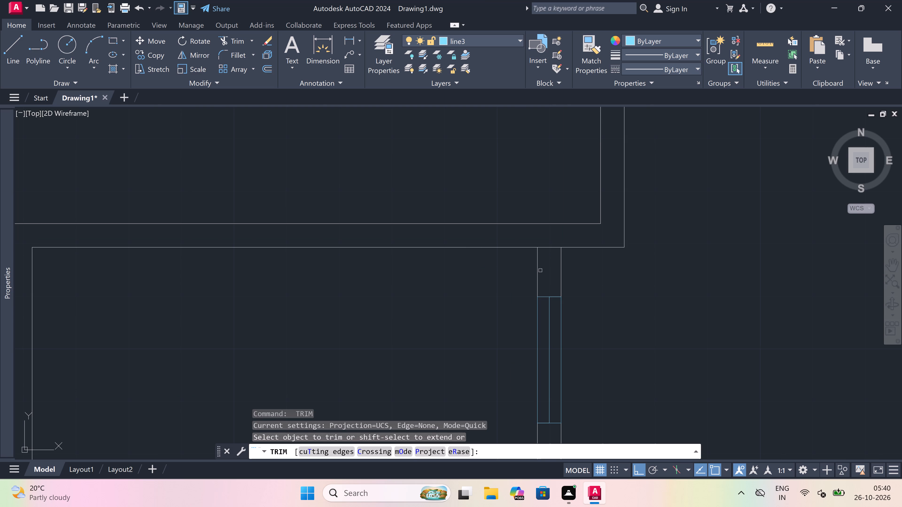
{"action": "left_click", "coordinate": [551, 271]}
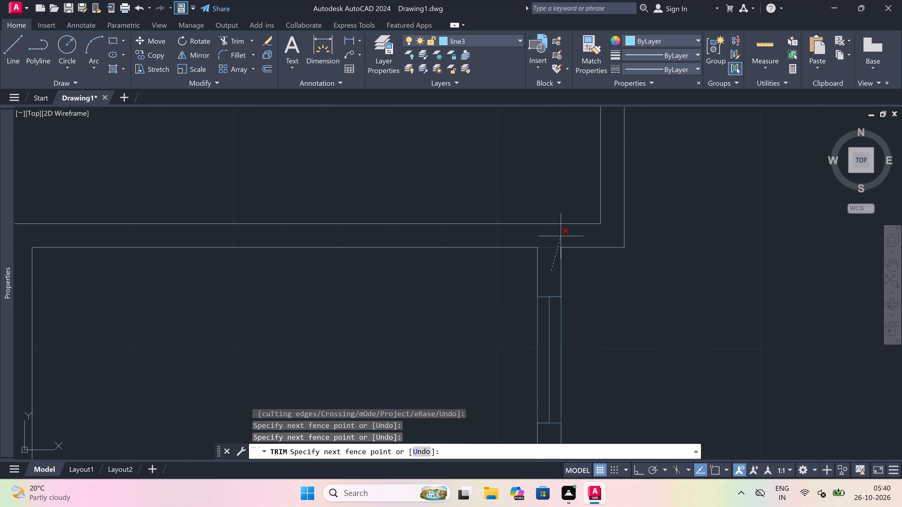
{"action": "left_click", "coordinate": [561, 236]}
{"action": "key", "text": "Escape"}
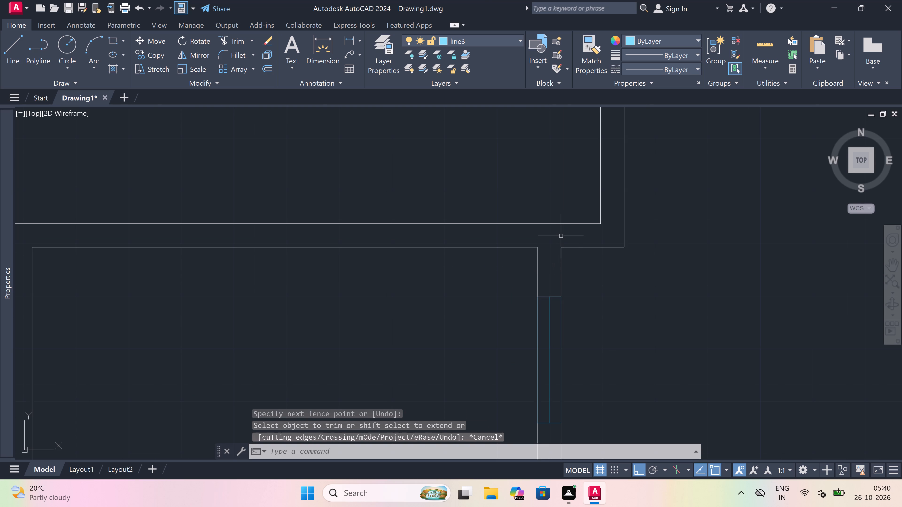
Draw a jamb line across the lower large east room's east wall and a 5' window centreline north from its midpoint.
{"action": "type", "text": "l"}
{"action": "key", "text": "space"}
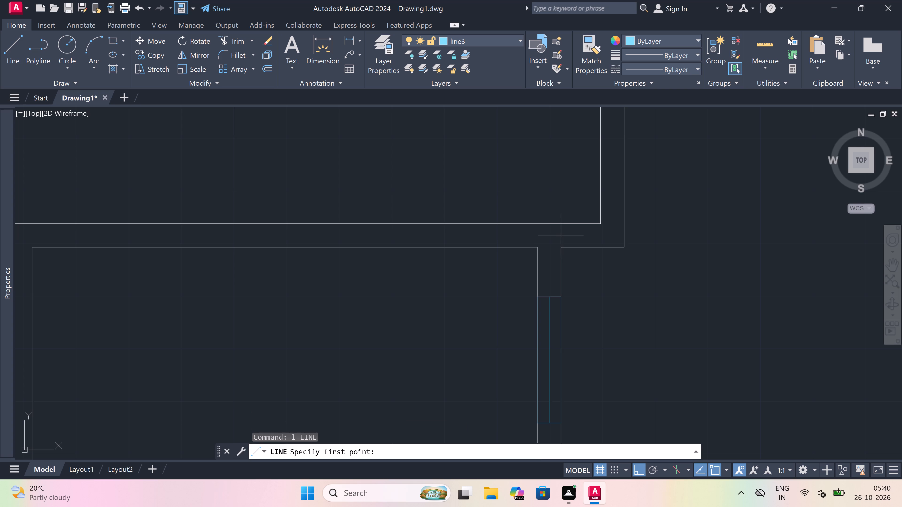
{"action": "scroll", "coordinate": [486, 412], "scroll_direction": "down", "scroll_amount": 4}
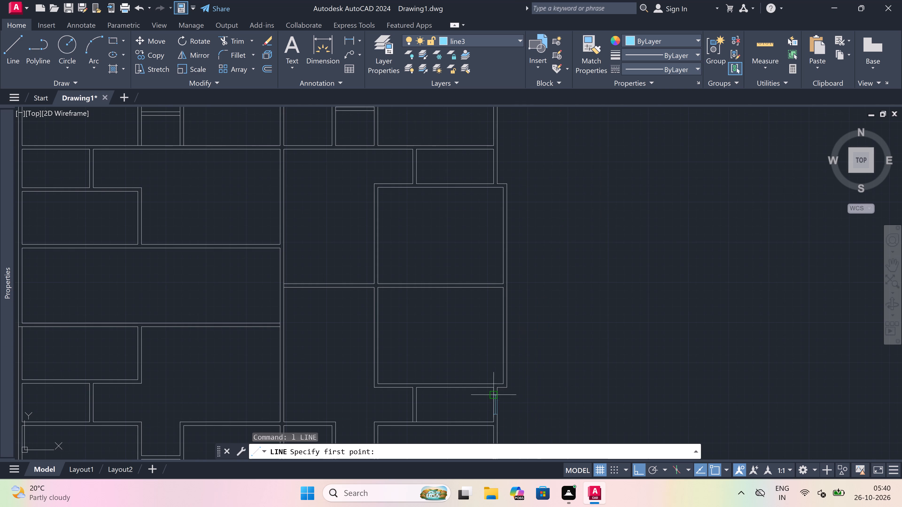
{"action": "scroll", "coordinate": [506, 356], "scroll_direction": "up", "scroll_amount": 4}
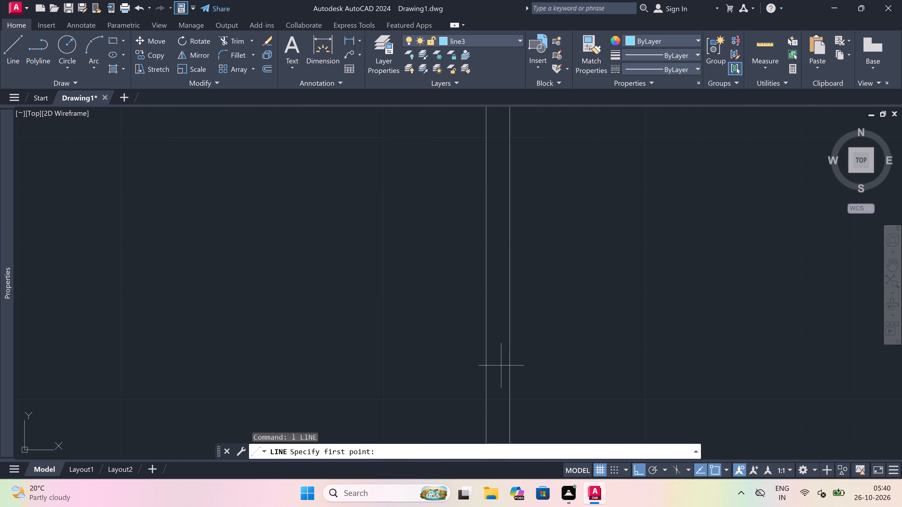
{"action": "scroll", "coordinate": [501, 365], "scroll_direction": "down", "scroll_amount": 2}
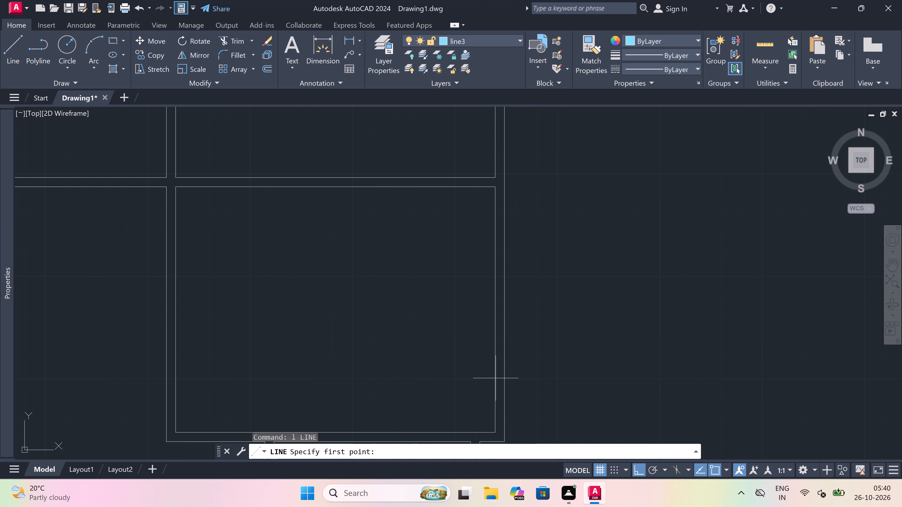
{"action": "left_click", "coordinate": [496, 378]}
{"action": "scroll", "coordinate": [496, 378], "scroll_direction": "up", "scroll_amount": 2}
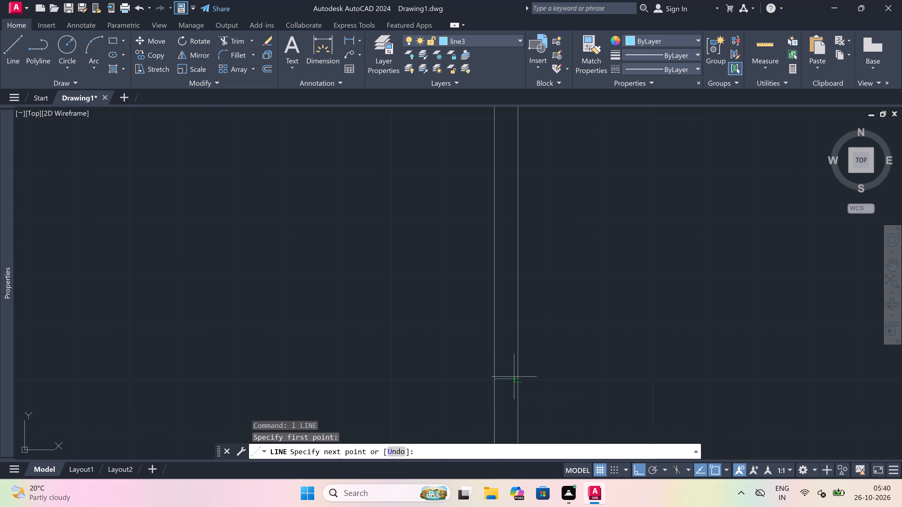
{"action": "left_click", "coordinate": [514, 383]}
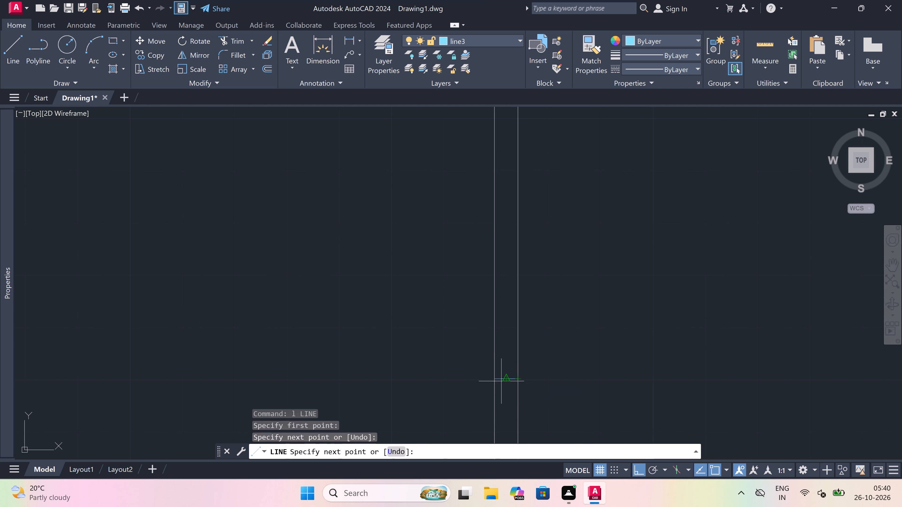
{"action": "left_click", "coordinate": [501, 381]}
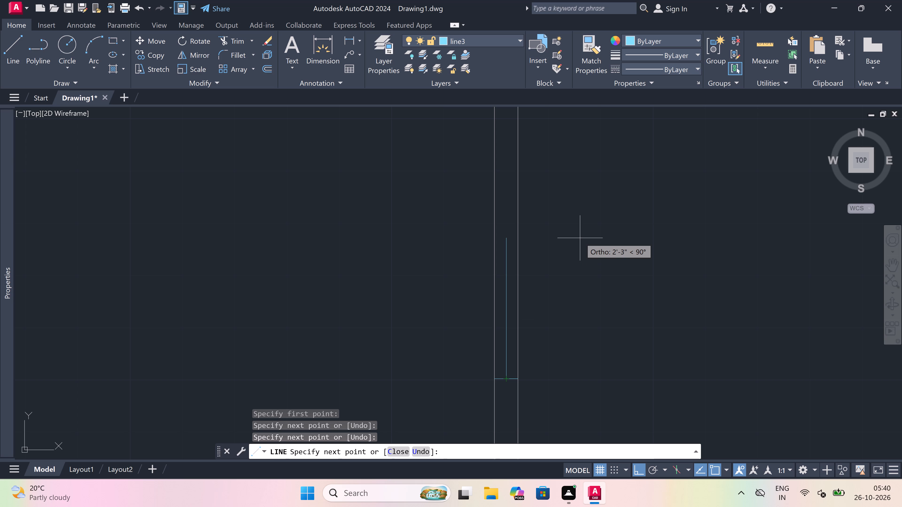
{"action": "key", "text": "5"}
{"action": "type", "text": "'"}
{"action": "key", "text": "space"}
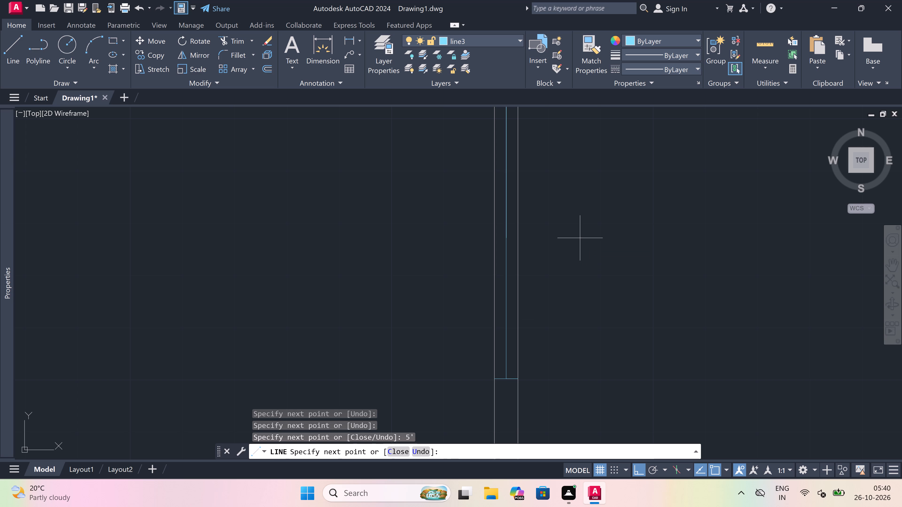
Close the north end of the 5' window centreline with a jamb line across both faces of the east wall.
{"action": "scroll", "coordinate": [581, 241], "scroll_direction": "down", "scroll_amount": 3}
{"action": "scroll", "coordinate": [500, 155], "scroll_direction": "up", "scroll_amount": 1}
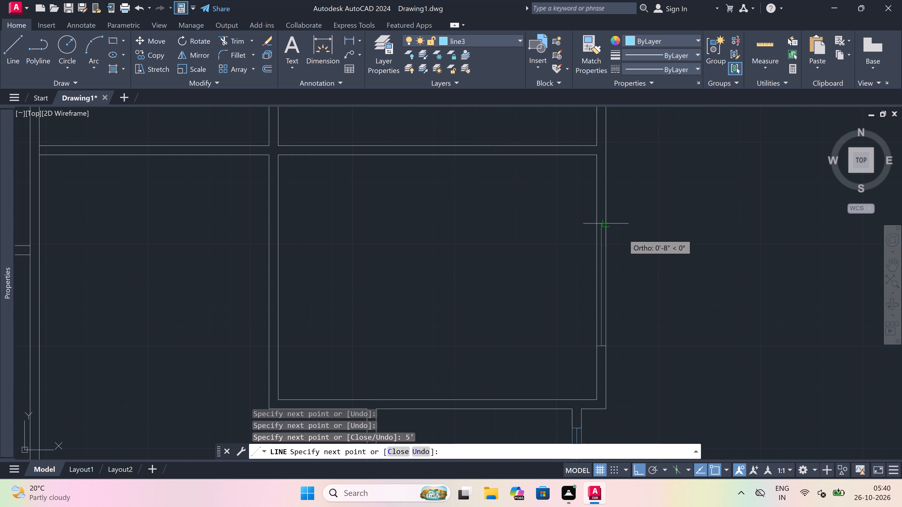
{"action": "scroll", "coordinate": [597, 228], "scroll_direction": "up", "scroll_amount": 2}
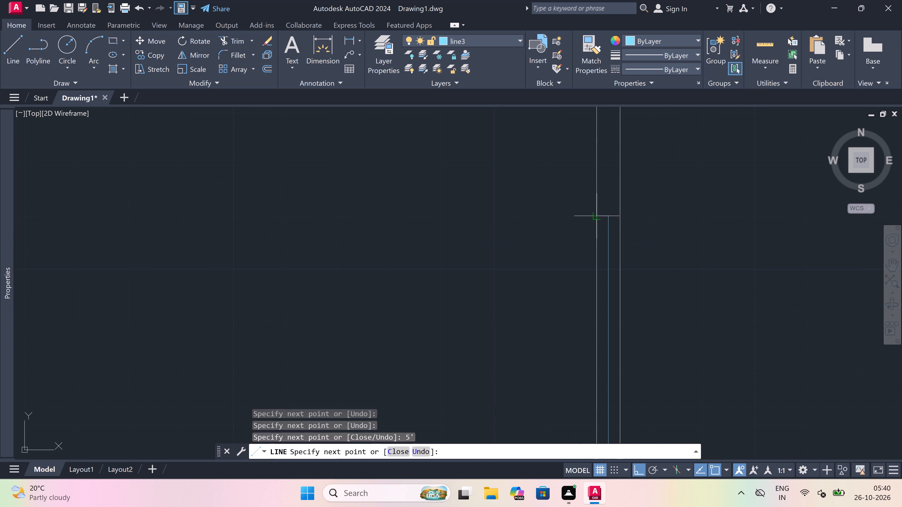
{"action": "left_click", "coordinate": [597, 215]}
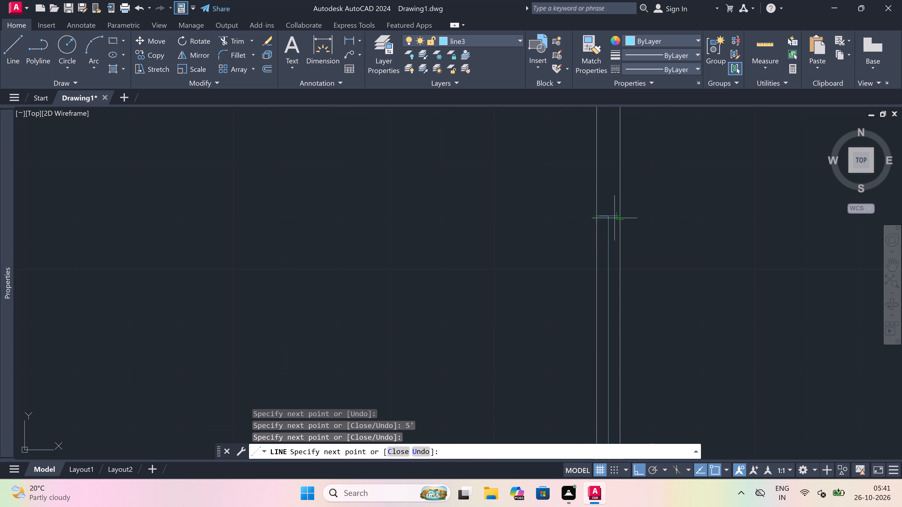
{"action": "left_click", "coordinate": [616, 215]}
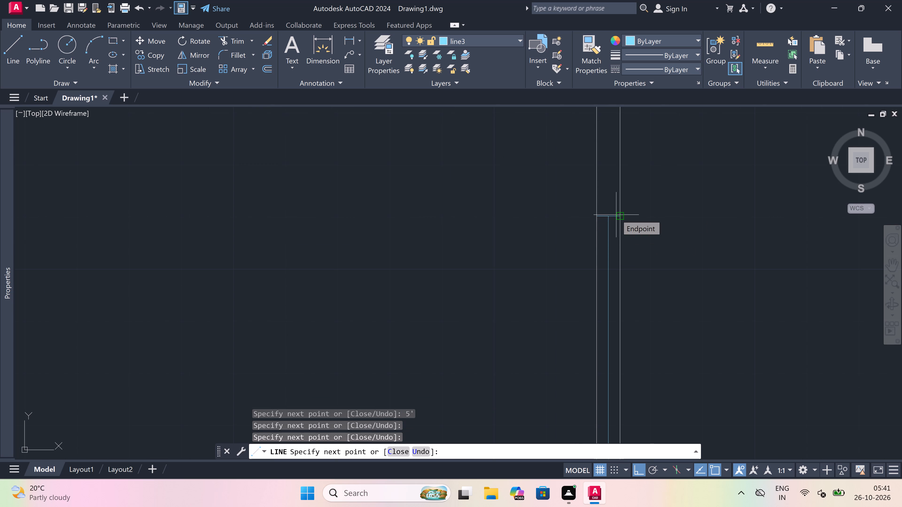
{"action": "key", "text": "Escape"}
Trim both faces of the lower large east room's east wall between the two window jambs.
{"action": "type", "text": "tr"}
{"action": "key", "text": "space"}
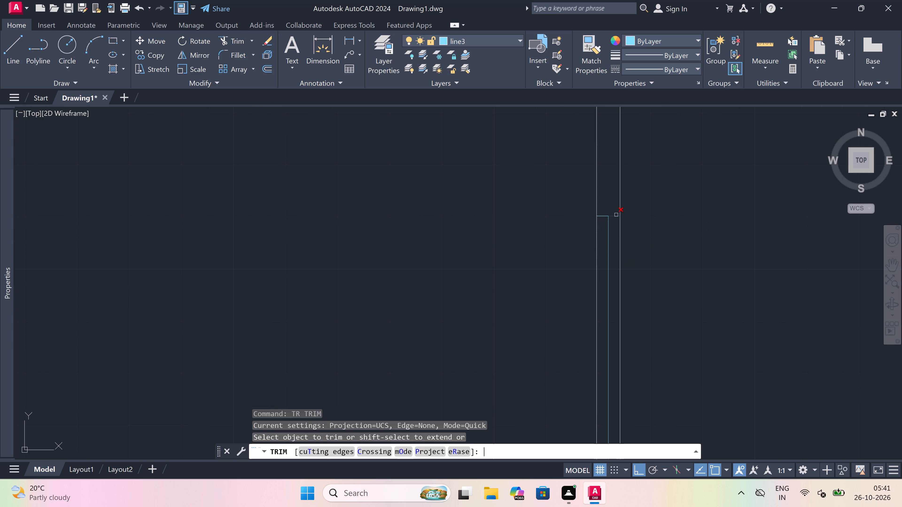
{"action": "scroll", "coordinate": [615, 219], "scroll_direction": "down", "scroll_amount": 4}
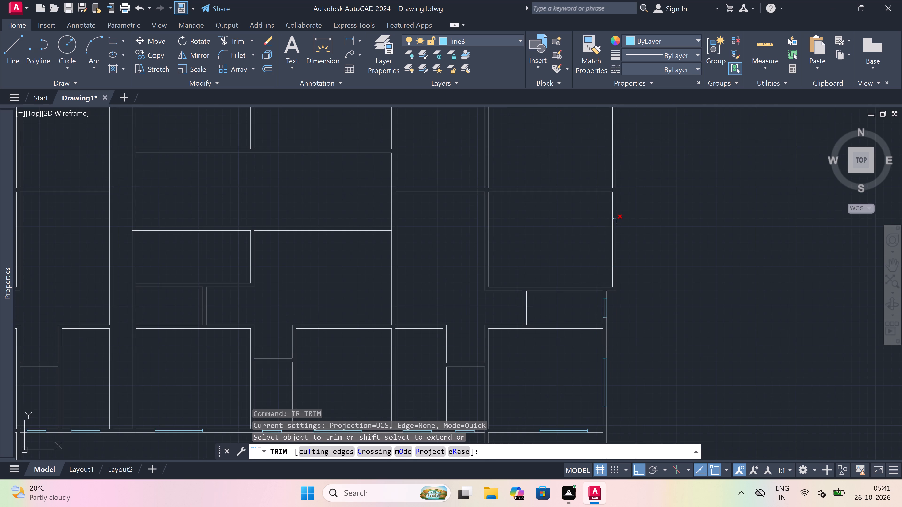
{"action": "scroll", "coordinate": [615, 313], "scroll_direction": "up", "scroll_amount": 2}
{"action": "scroll", "coordinate": [620, 228], "scroll_direction": "down", "scroll_amount": 3}
{"action": "scroll", "coordinate": [619, 198], "scroll_direction": "up", "scroll_amount": 3}
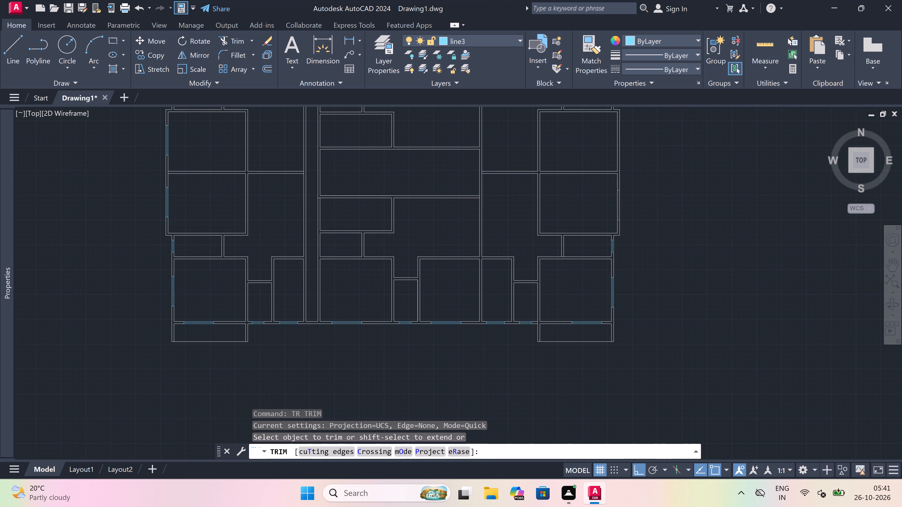
{"action": "left_click", "coordinate": [619, 198]}
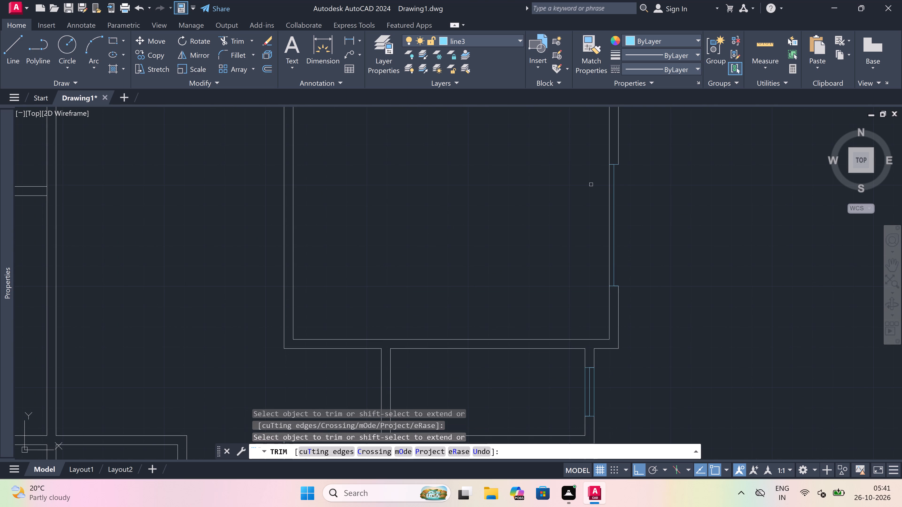
{"action": "scroll", "coordinate": [607, 184], "scroll_direction": "up", "scroll_amount": 1}
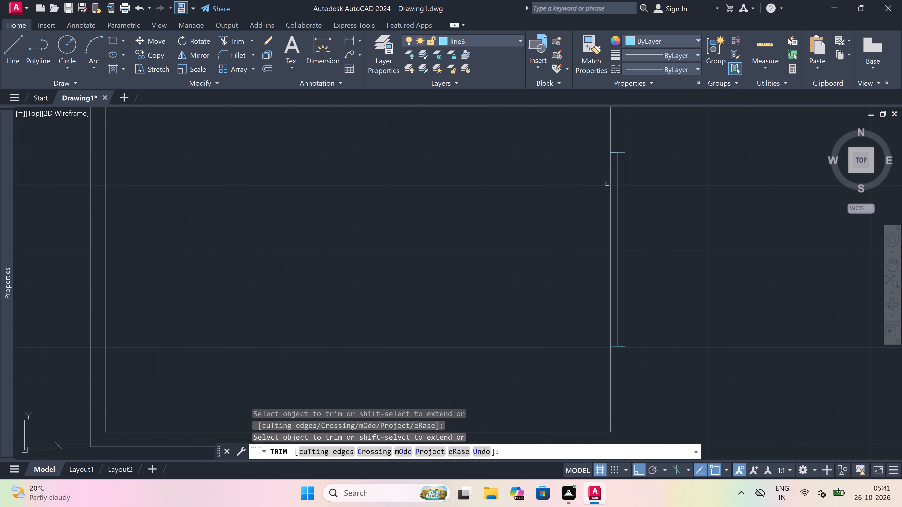
{"action": "left_click", "coordinate": [611, 184]}
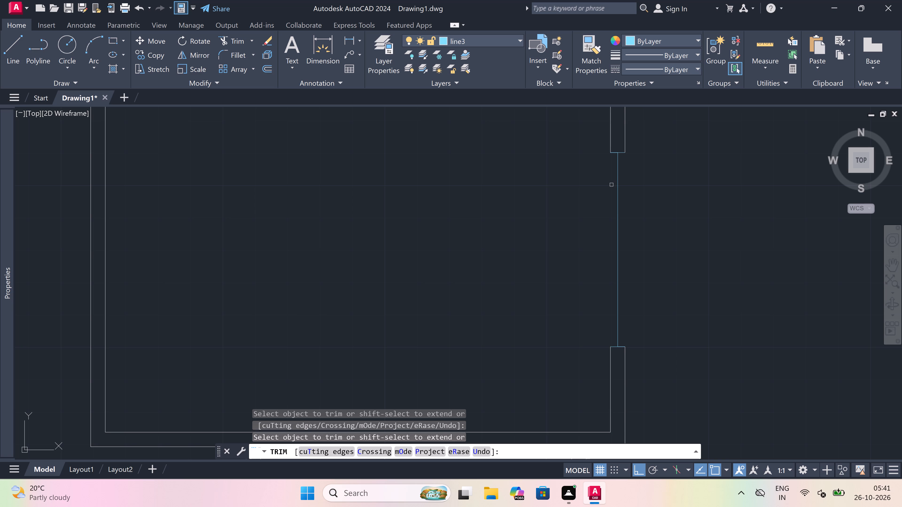
{"action": "key", "text": "Escape"}
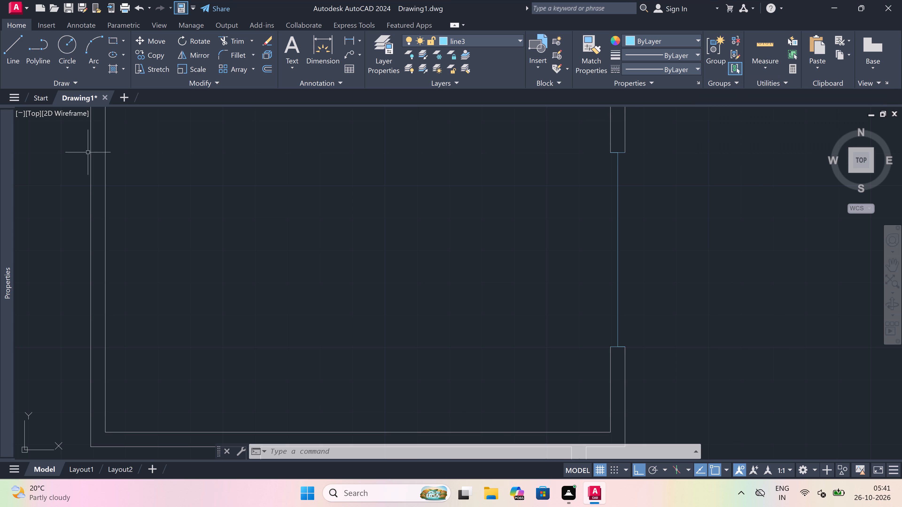
Draw the window's inner and outer lines on layer line3 from jamb to jamb along the trimmed east wall faces.
{"action": "key", "text": "l"}
{"action": "key", "text": "space"}
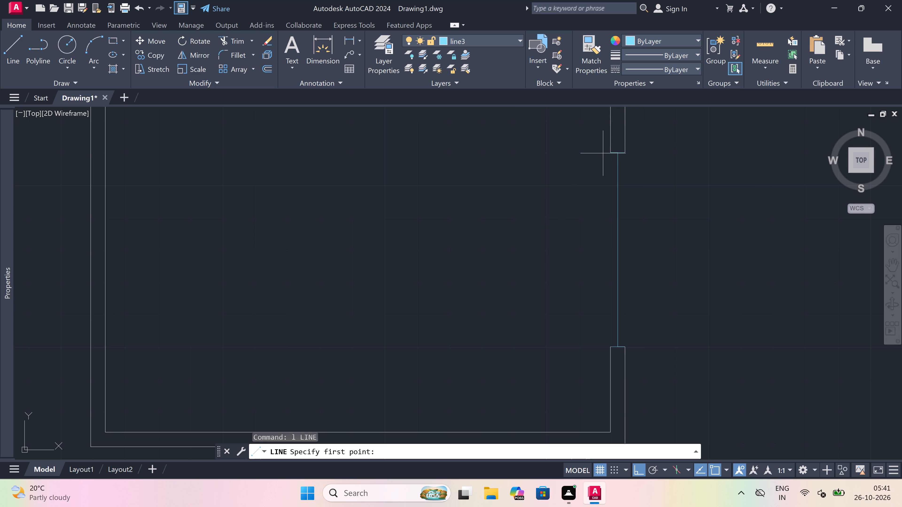
{"action": "left_click_drag", "start_coordinate": [608, 156], "coordinate": [603, 171]}
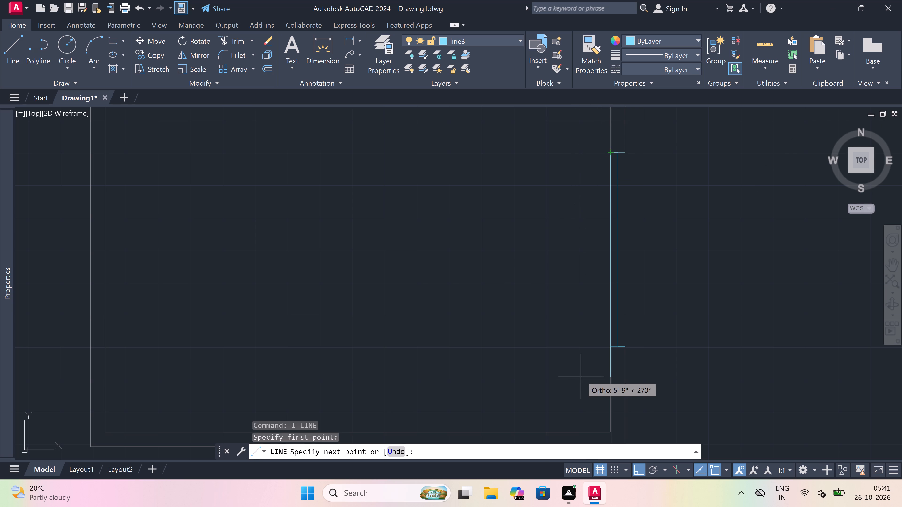
{"action": "left_click", "coordinate": [613, 343]}
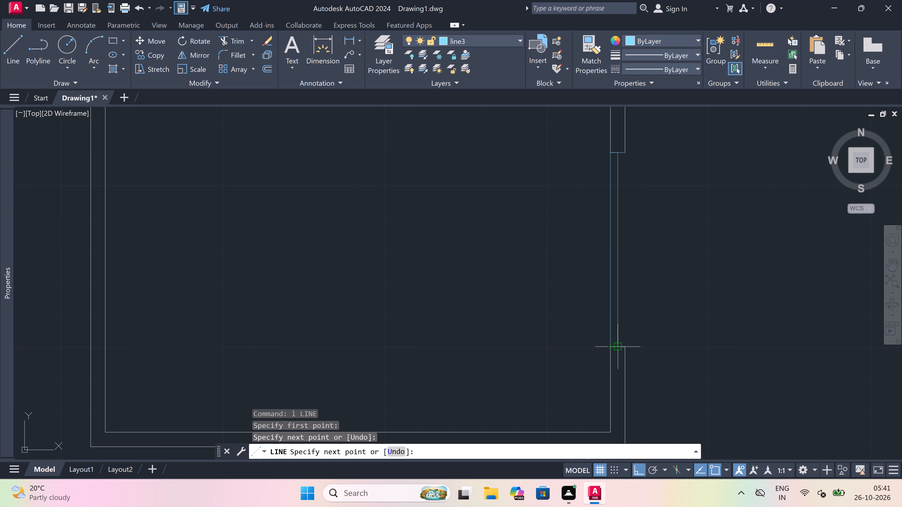
{"action": "key", "text": "Escape"}
{"action": "key", "text": "space"}
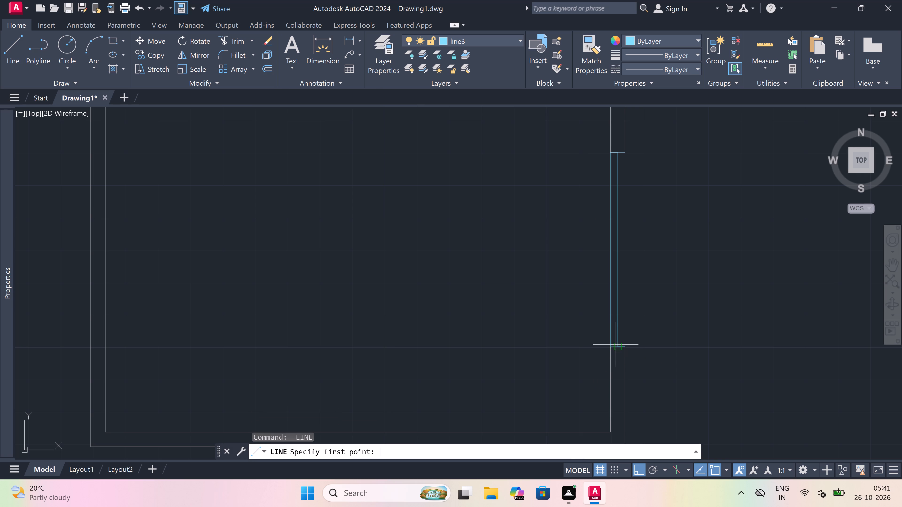
{"action": "scroll", "coordinate": [636, 371], "scroll_direction": "up", "scroll_amount": 2}
{"action": "scroll", "coordinate": [633, 351], "scroll_direction": "down", "scroll_amount": 1}
{"action": "scroll", "coordinate": [626, 332], "scroll_direction": "up", "scroll_amount": 1}
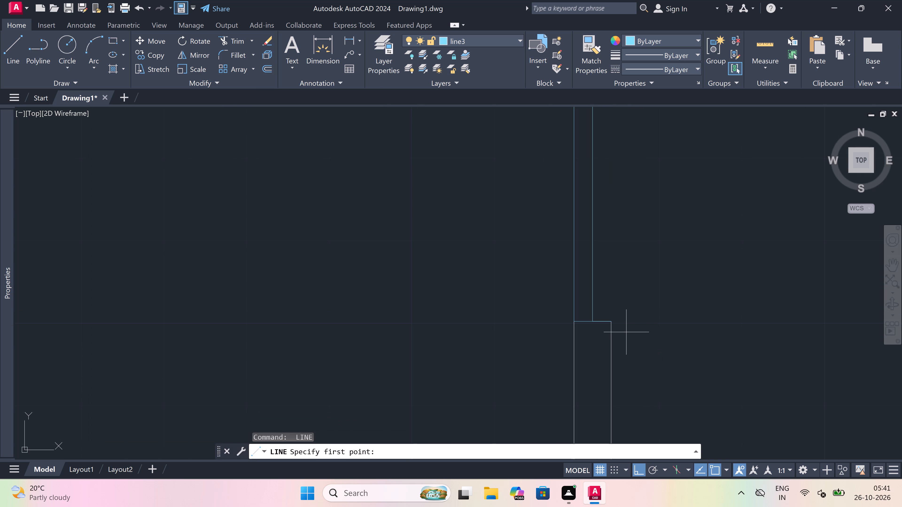
{"action": "left_click", "coordinate": [610, 320]}
{"action": "scroll", "coordinate": [610, 319], "scroll_direction": "down", "scroll_amount": 5}
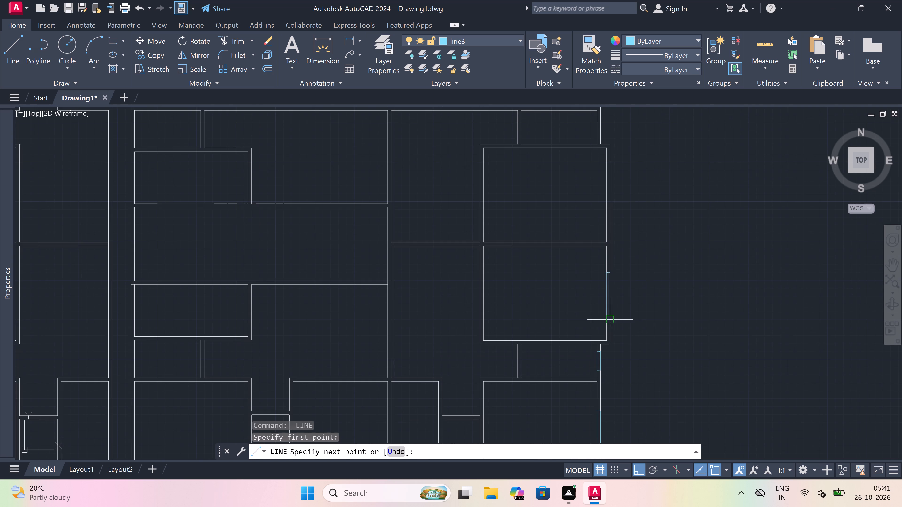
{"action": "scroll", "coordinate": [613, 282], "scroll_direction": "up", "scroll_amount": 5}
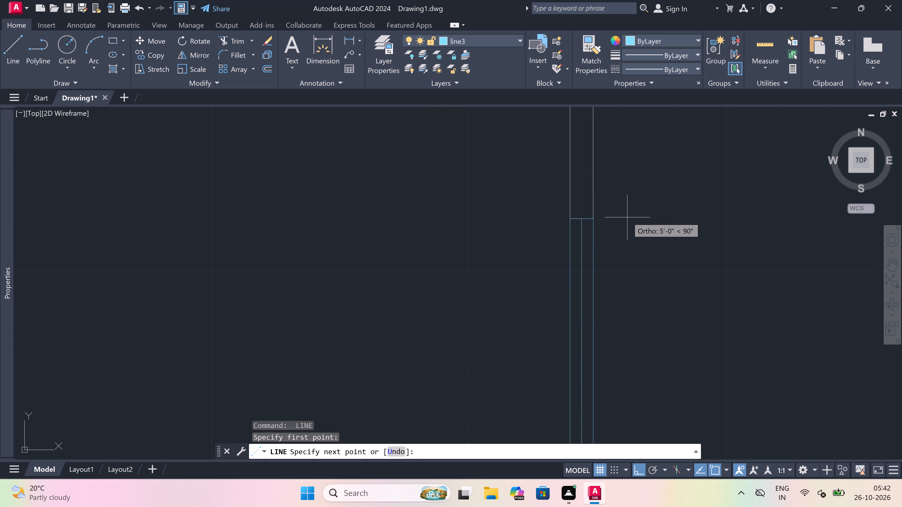
{"action": "left_click", "coordinate": [600, 222]}
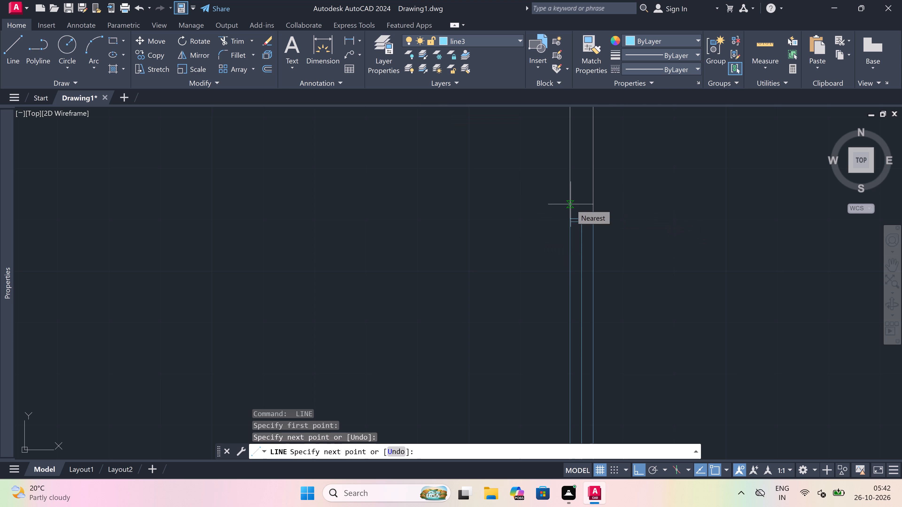
{"action": "key", "text": "Escape"}
Draw a jamb line across the upper large east room's east wall near its south end and a 5' window centreline north from its midpoint.
{"action": "key", "text": "space"}
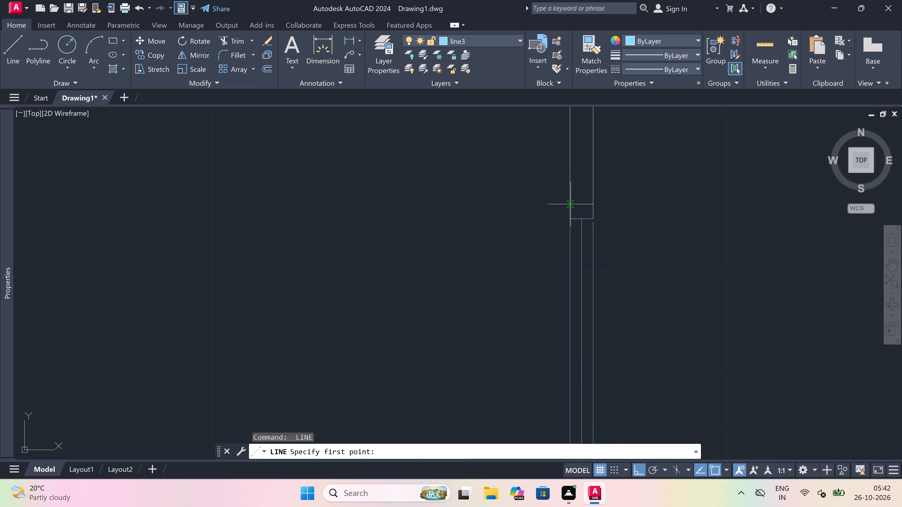
{"action": "scroll", "coordinate": [430, 414], "scroll_direction": "down", "scroll_amount": 4}
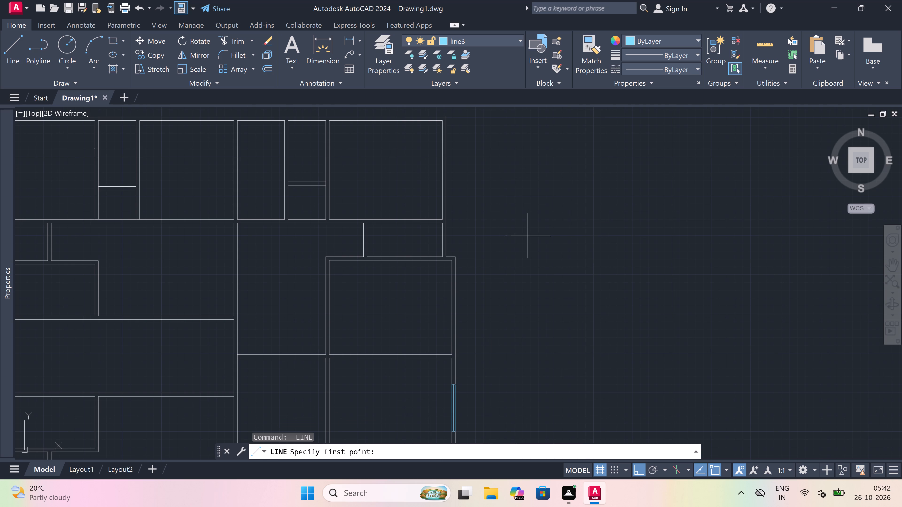
{"action": "scroll", "coordinate": [482, 344], "scroll_direction": "up", "scroll_amount": 1}
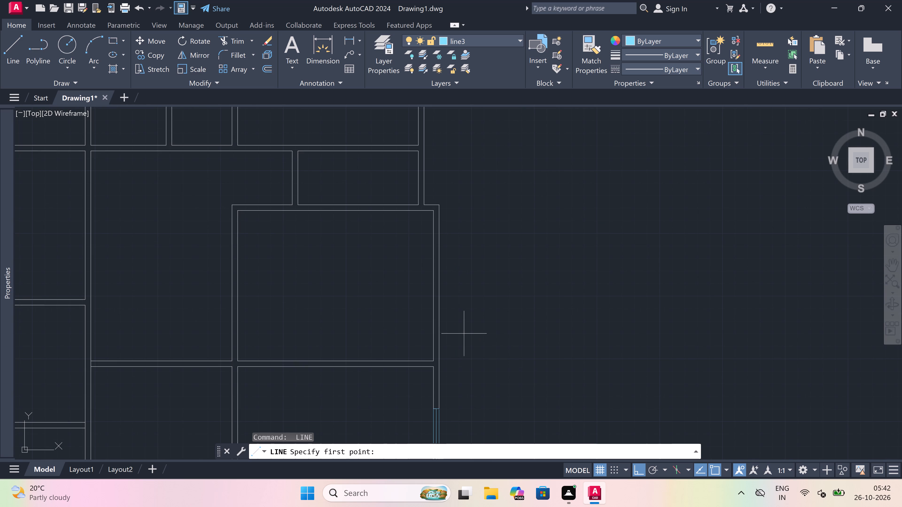
{"action": "scroll", "coordinate": [447, 326], "scroll_direction": "down", "scroll_amount": 2}
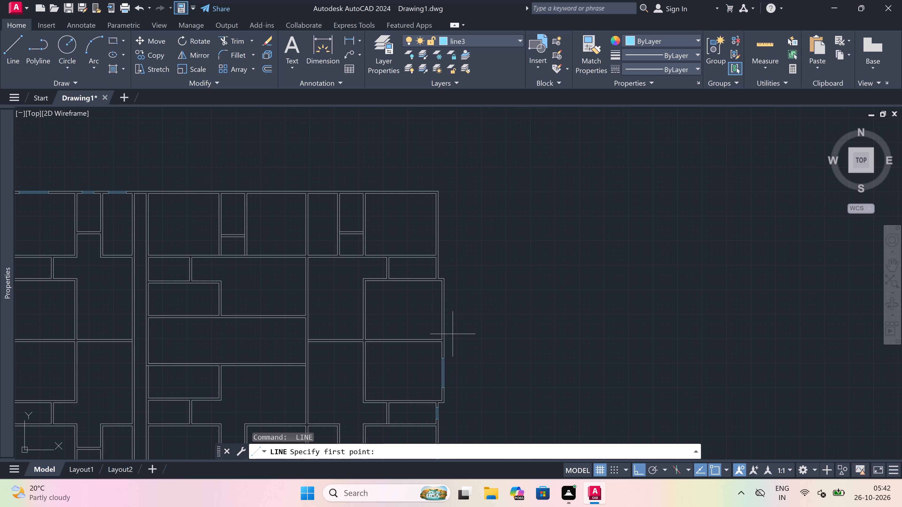
{"action": "scroll", "coordinate": [440, 312], "scroll_direction": "up", "scroll_amount": 3}
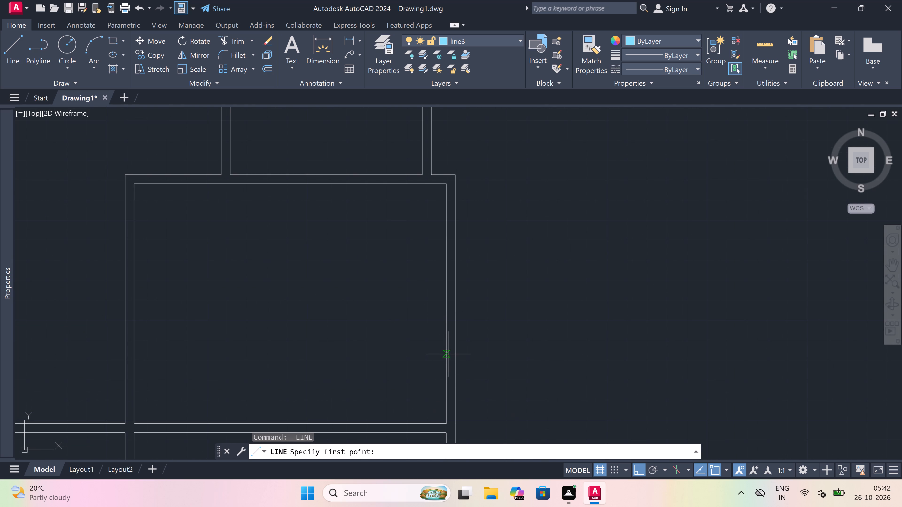
{"action": "left_click_drag", "start_coordinate": [443, 378], "coordinate": [449, 381]}
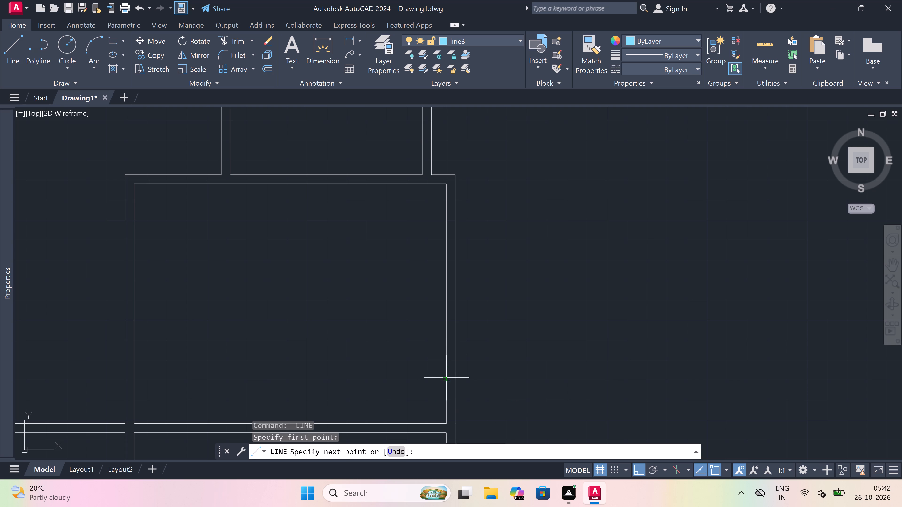
{"action": "left_click", "coordinate": [457, 379]}
{"action": "scroll", "coordinate": [457, 379], "scroll_direction": "up", "scroll_amount": 2}
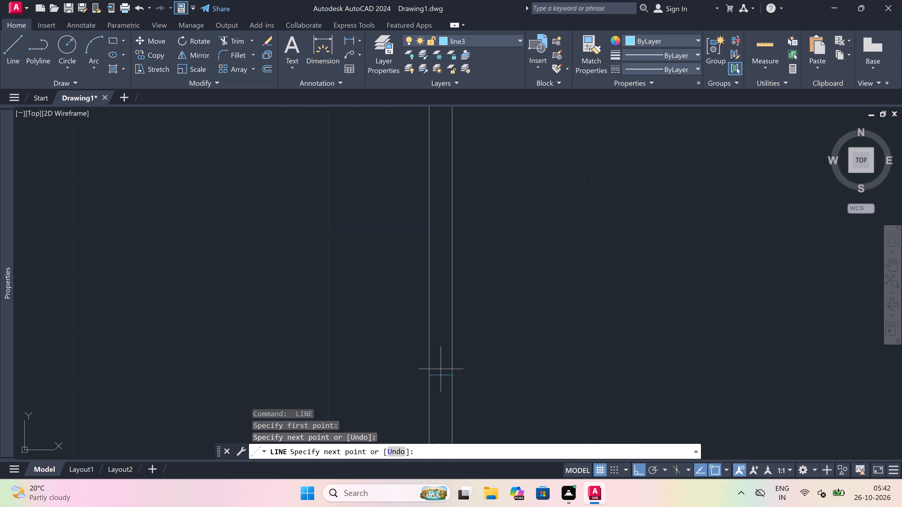
{"action": "left_click", "coordinate": [437, 378]}
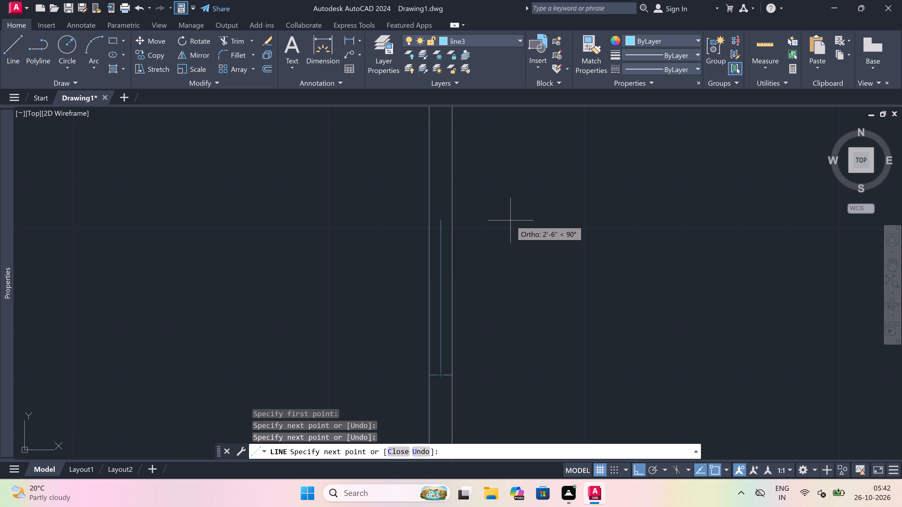
{"action": "key", "text": "5"}
{"action": "type", "text": "'"}
{"action": "key", "text": "space"}
Close the north end of the 5' window centreline with a jamb line across both faces of the east wall.
{"action": "scroll", "coordinate": [505, 223], "scroll_direction": "down", "scroll_amount": 3}
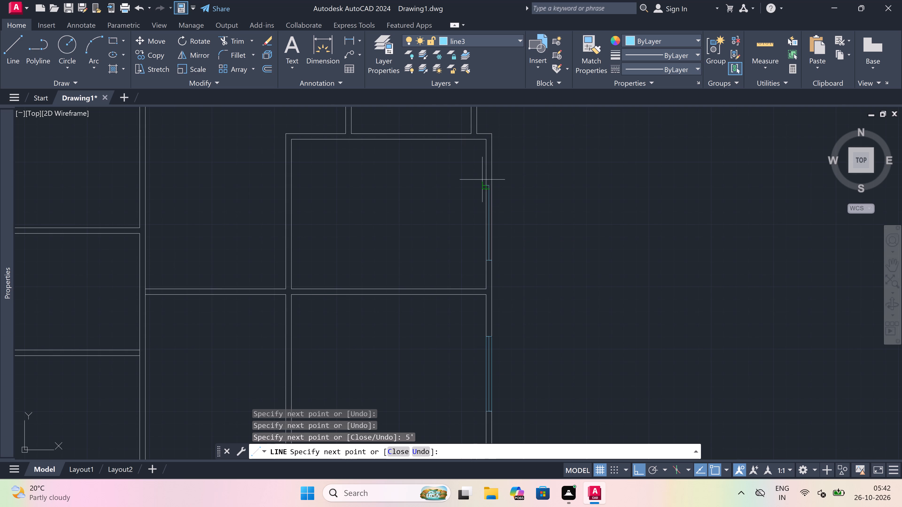
{"action": "scroll", "coordinate": [485, 175], "scroll_direction": "up", "scroll_amount": 3}
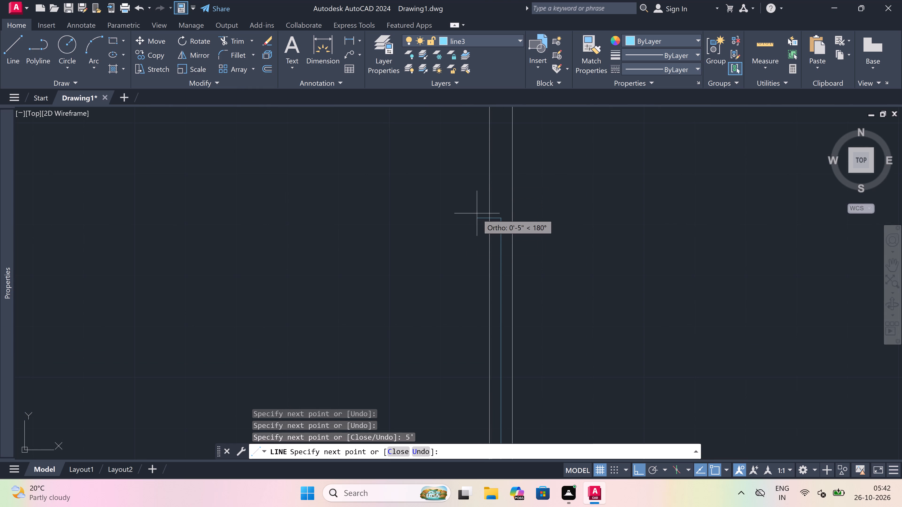
{"action": "scroll", "coordinate": [487, 210], "scroll_direction": "up", "scroll_amount": 3}
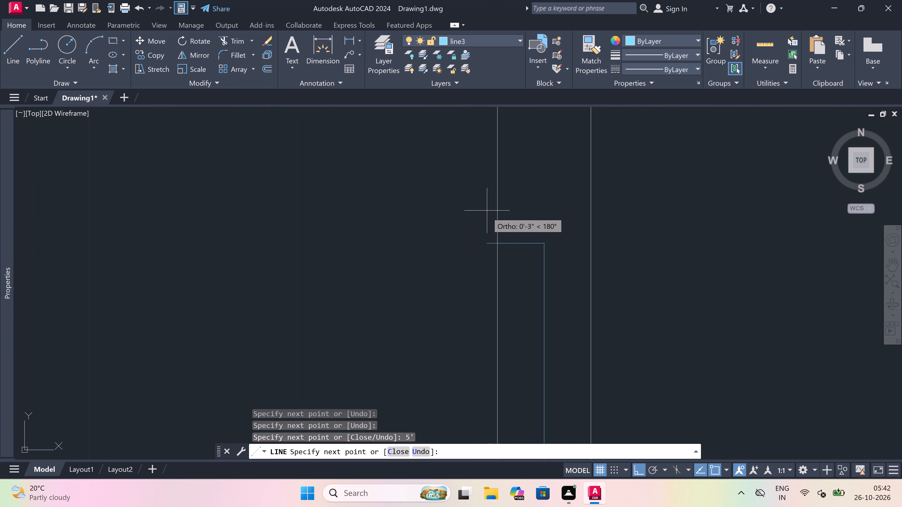
{"action": "left_click", "coordinate": [493, 241]}
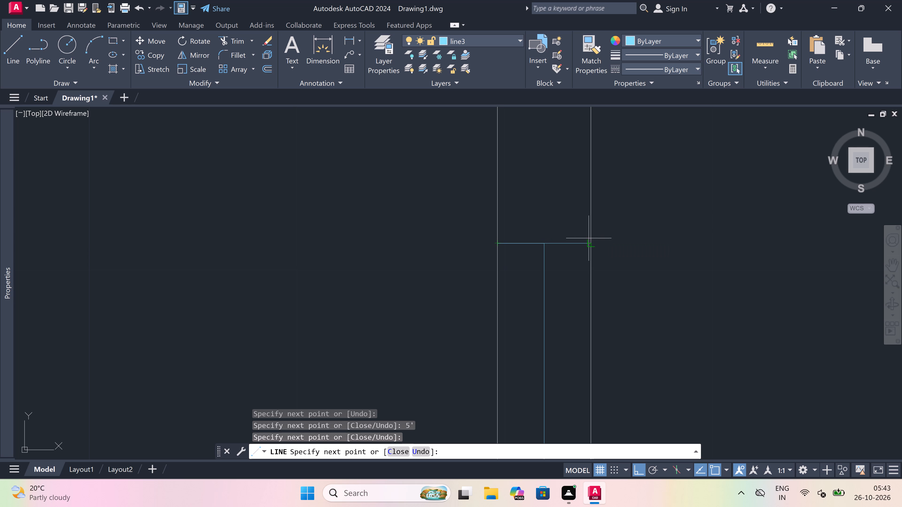
{"action": "left_click", "coordinate": [593, 243]}
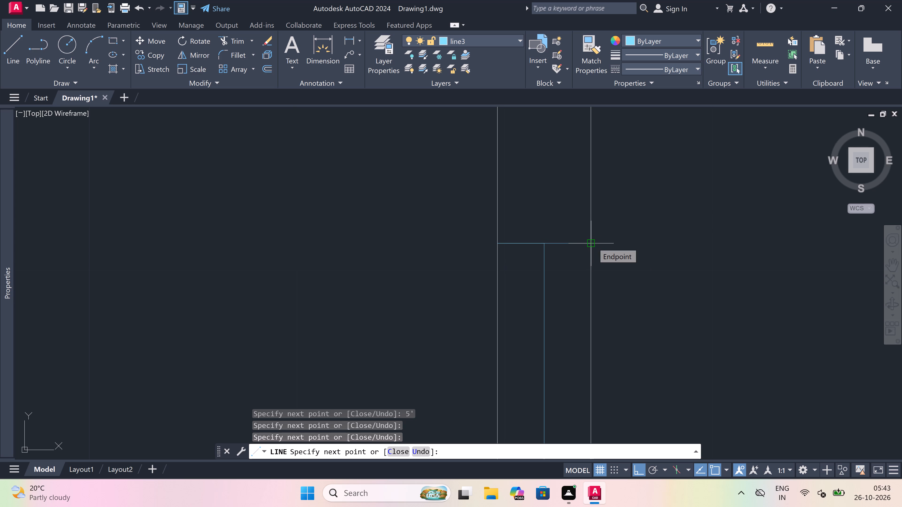
{"action": "key", "text": "Escape"}
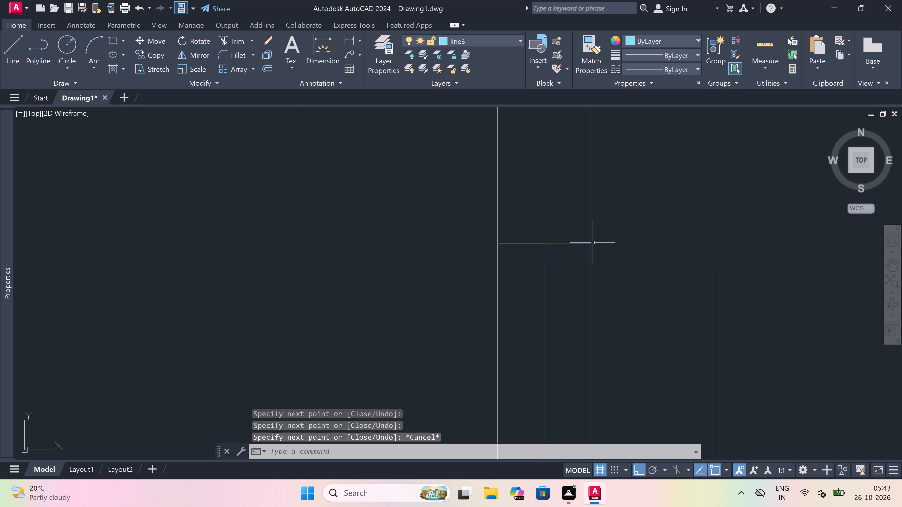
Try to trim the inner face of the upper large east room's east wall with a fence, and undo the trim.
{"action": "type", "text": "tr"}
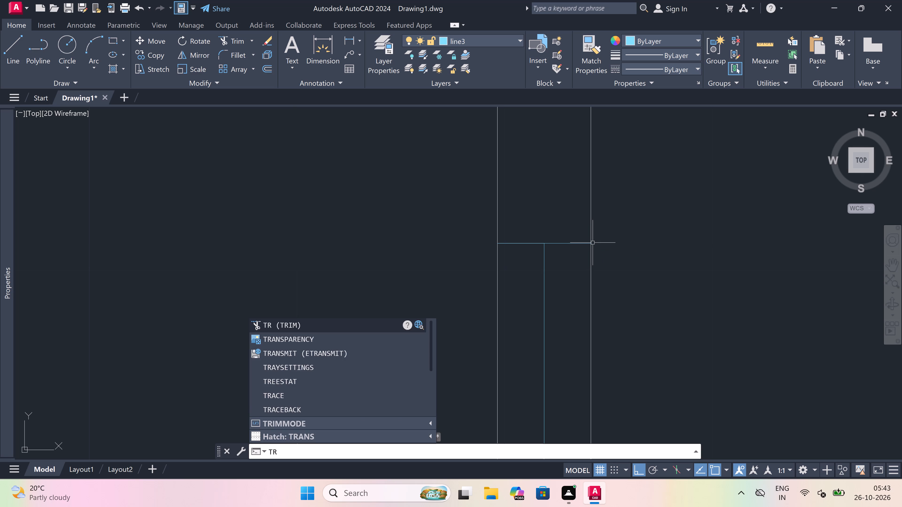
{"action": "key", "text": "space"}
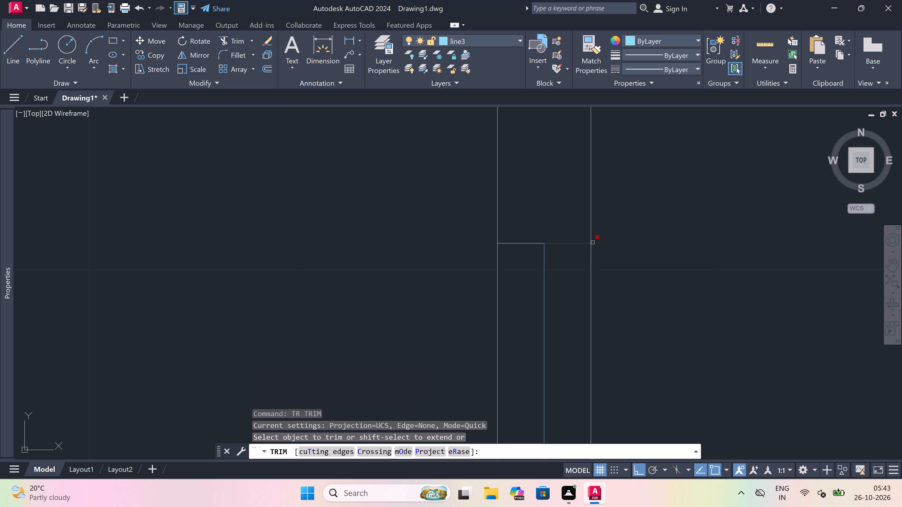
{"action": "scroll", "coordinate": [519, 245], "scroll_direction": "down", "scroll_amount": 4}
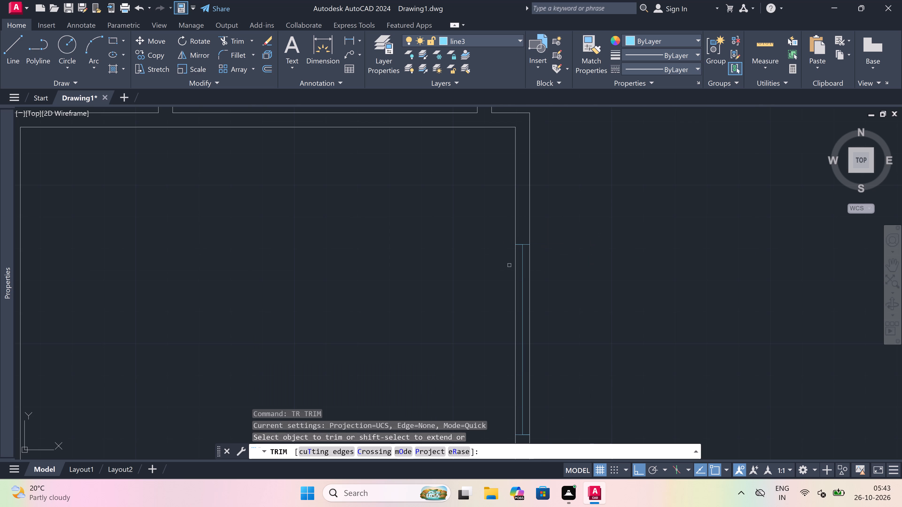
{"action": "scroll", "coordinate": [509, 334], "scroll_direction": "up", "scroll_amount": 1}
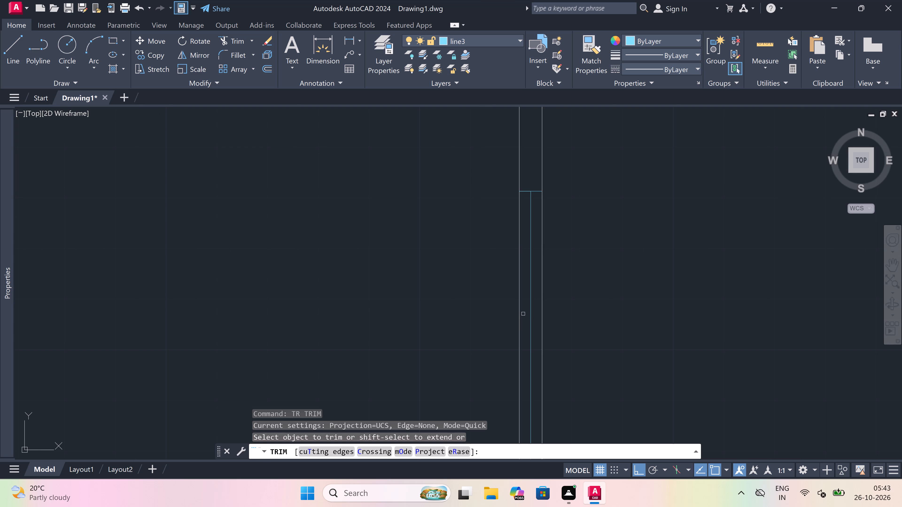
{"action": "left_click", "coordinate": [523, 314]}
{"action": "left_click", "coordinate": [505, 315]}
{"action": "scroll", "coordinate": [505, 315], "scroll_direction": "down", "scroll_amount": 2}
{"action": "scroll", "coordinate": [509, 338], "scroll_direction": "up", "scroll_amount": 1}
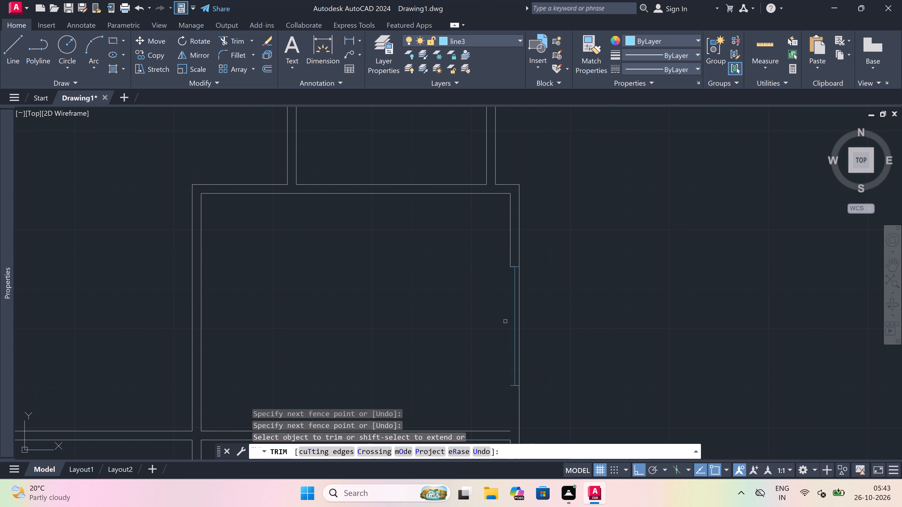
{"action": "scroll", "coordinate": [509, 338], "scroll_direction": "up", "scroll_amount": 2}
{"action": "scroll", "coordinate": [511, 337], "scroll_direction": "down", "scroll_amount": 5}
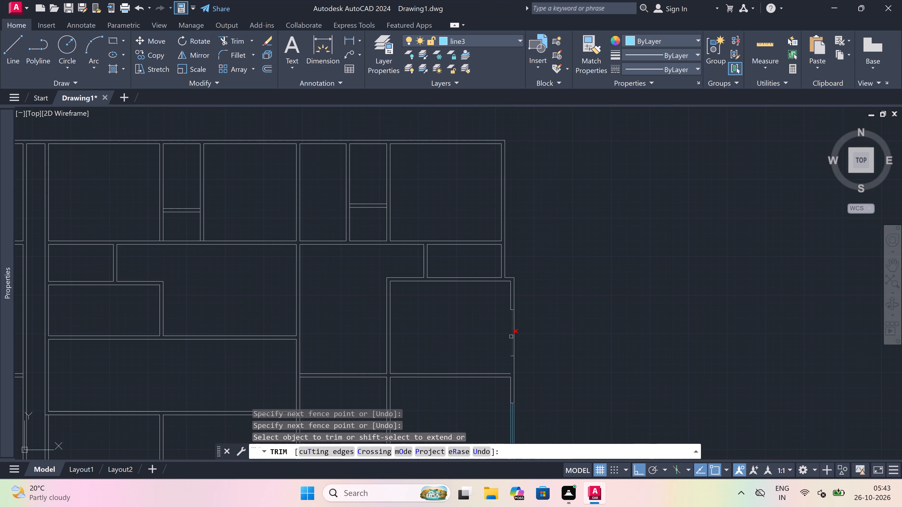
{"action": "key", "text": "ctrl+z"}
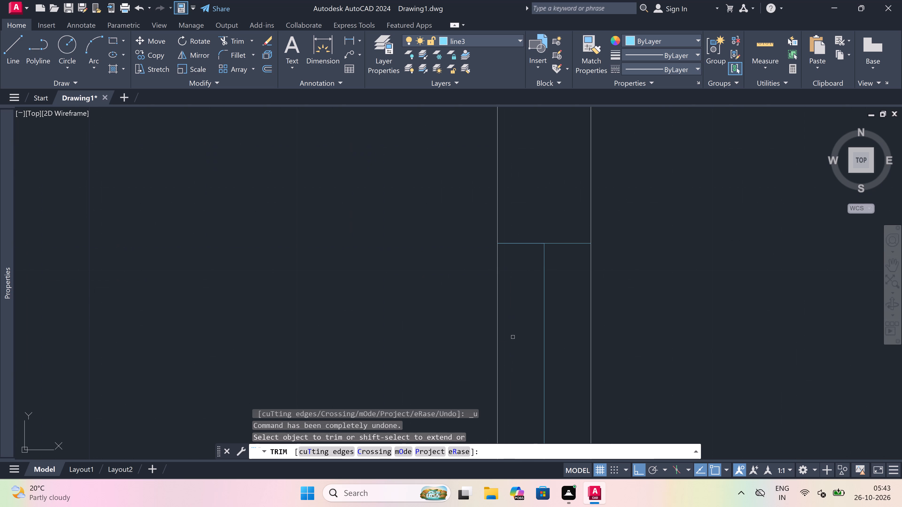
Trim the outer and inner faces of the upper large east room's east wall between the two window jambs.
{"action": "scroll", "coordinate": [507, 346], "scroll_direction": "down", "scroll_amount": 9}
{"action": "scroll", "coordinate": [496, 392], "scroll_direction": "up", "scroll_amount": 2}
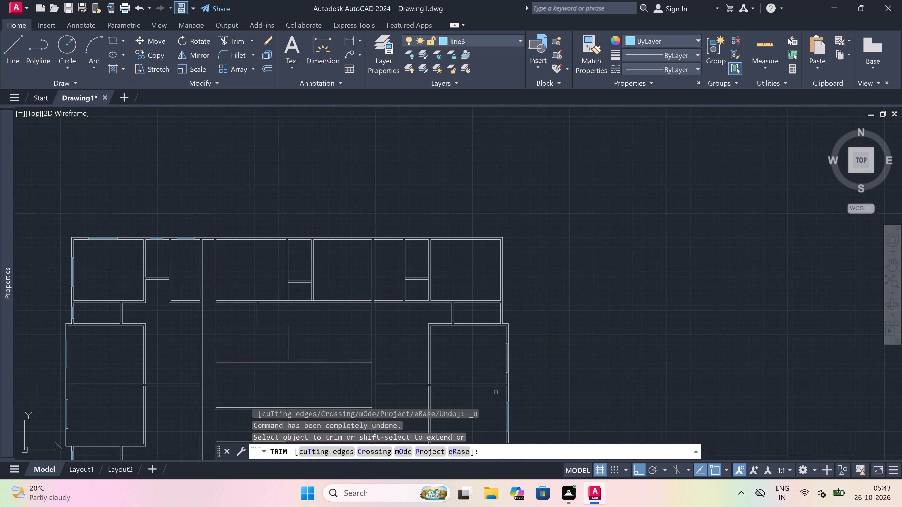
{"action": "scroll", "coordinate": [520, 366], "scroll_direction": "up", "scroll_amount": 2}
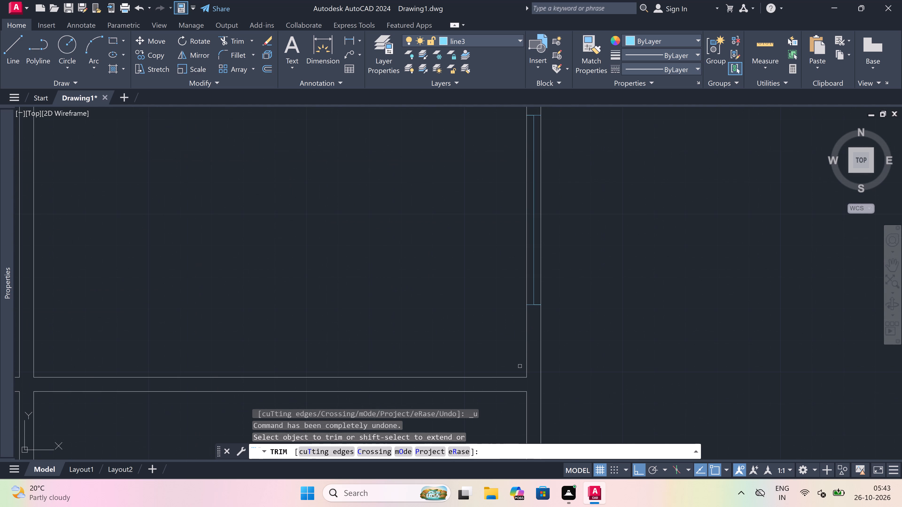
{"action": "scroll", "coordinate": [520, 366], "scroll_direction": "down", "scroll_amount": 1}
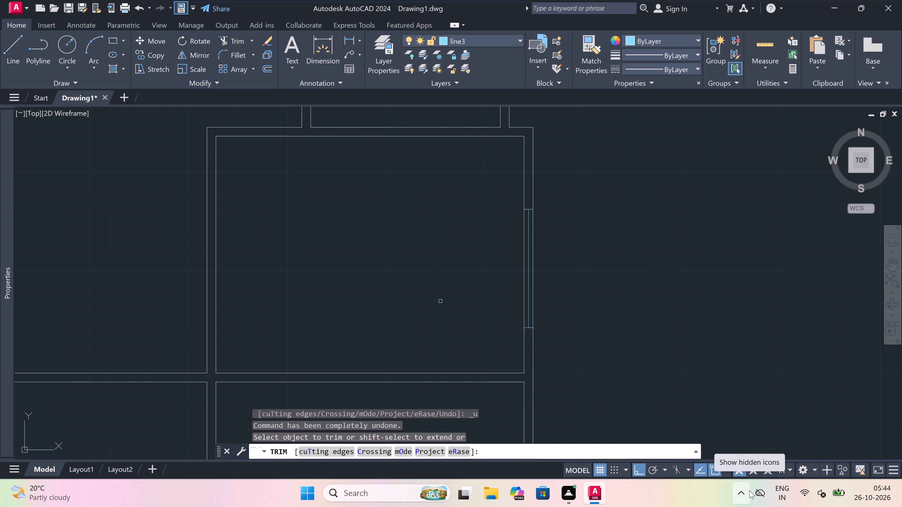
{"action": "left_click_drag", "start_coordinate": [4, 321], "coordinate": [7, 263]}
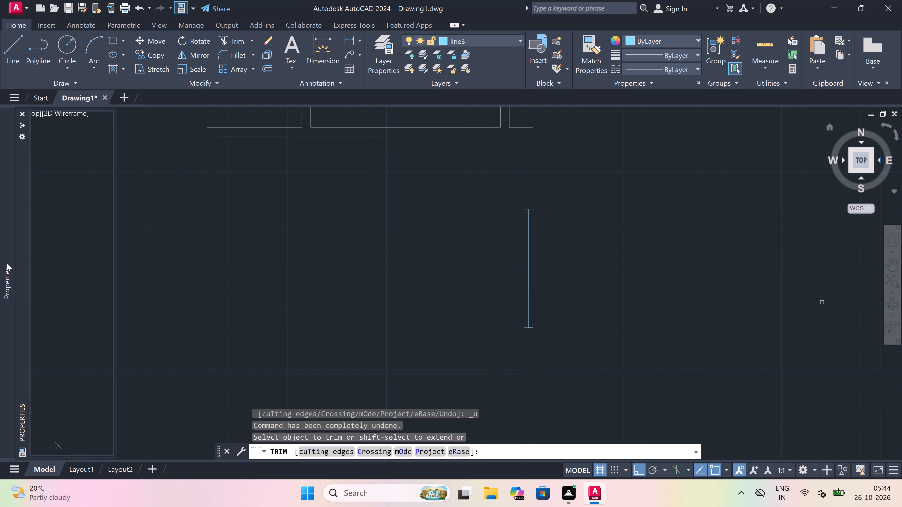
{"action": "left_click_drag", "start_coordinate": [7, 263], "coordinate": [7, 260]}
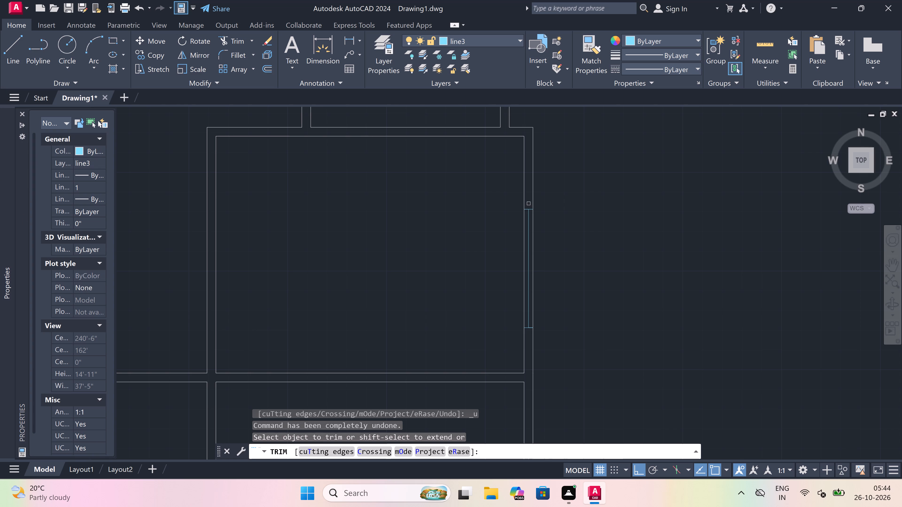
{"action": "scroll", "coordinate": [503, 181], "scroll_direction": "down", "scroll_amount": 2}
{"action": "scroll", "coordinate": [523, 208], "scroll_direction": "up", "scroll_amount": 3}
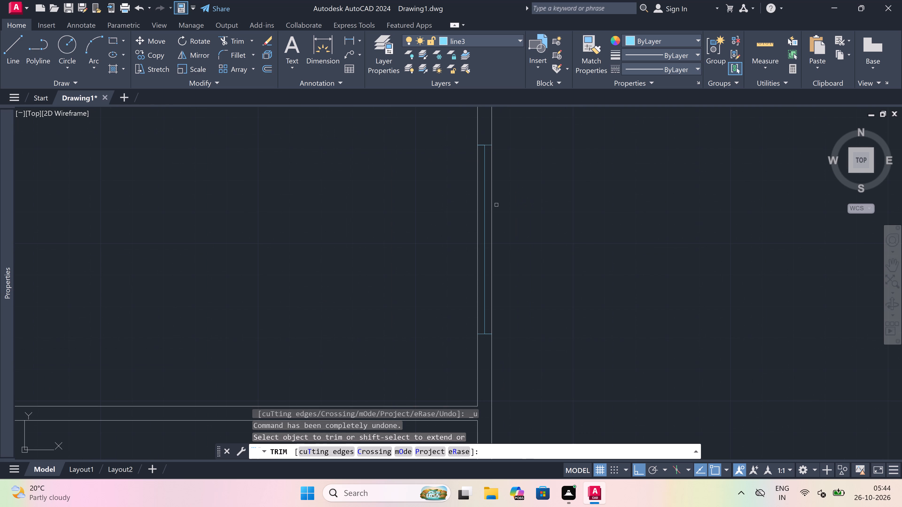
{"action": "left_click", "coordinate": [493, 204]}
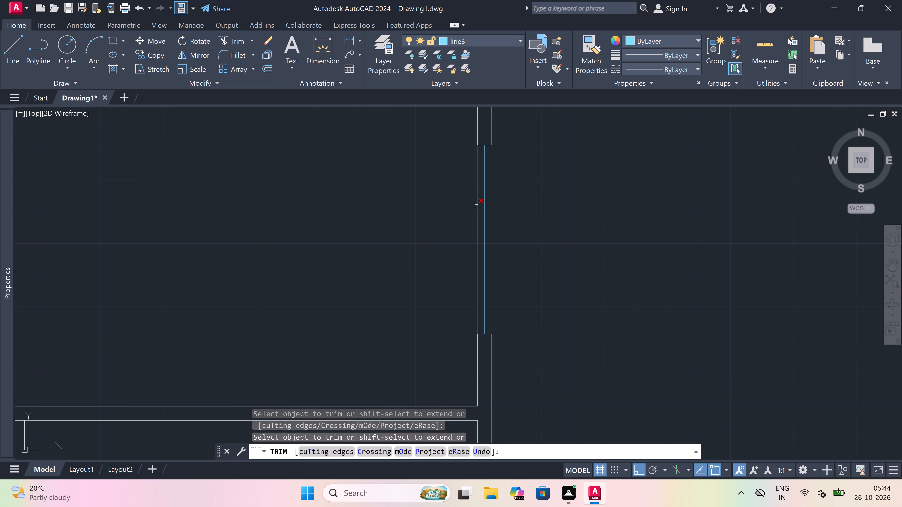
{"action": "left_click", "coordinate": [478, 204]}
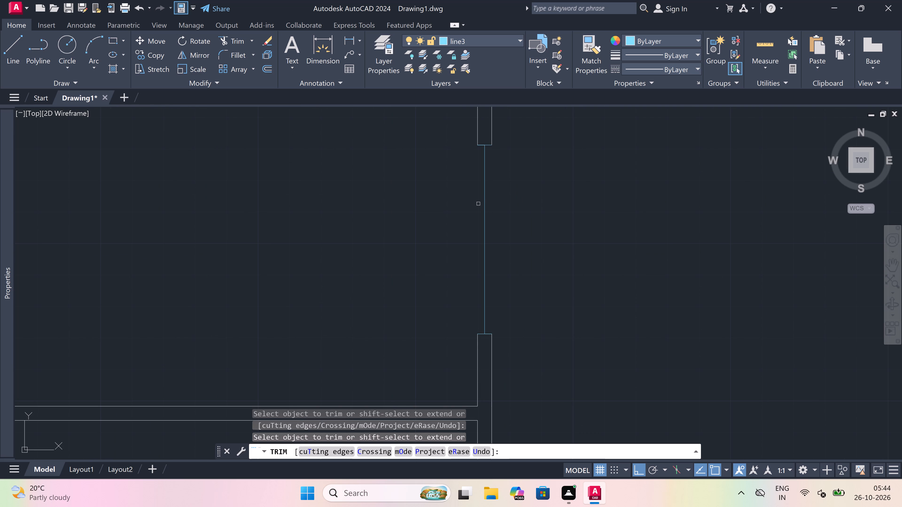
{"action": "key", "text": "Escape"}
Draw the inner and outer face lines of the 5' window between its jambs in the upper large east room's east wall.
{"action": "type", "text": "l"}
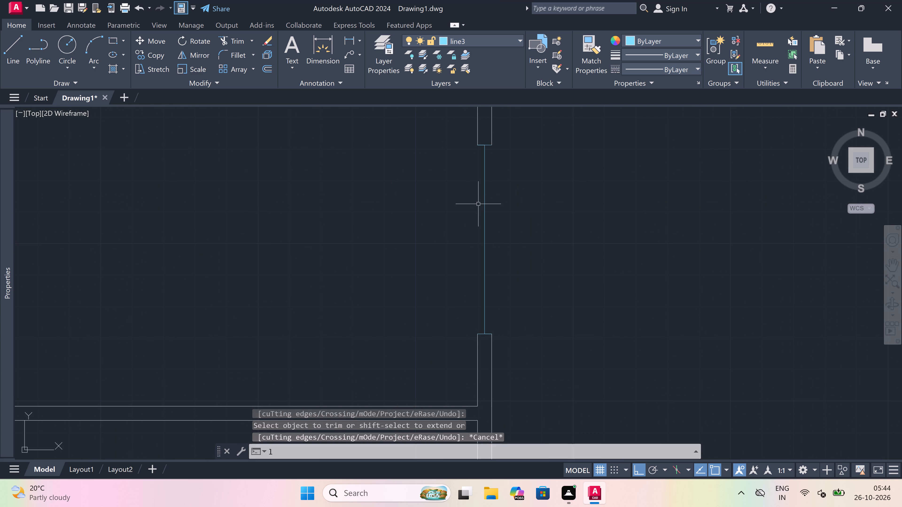
{"action": "key", "text": "space"}
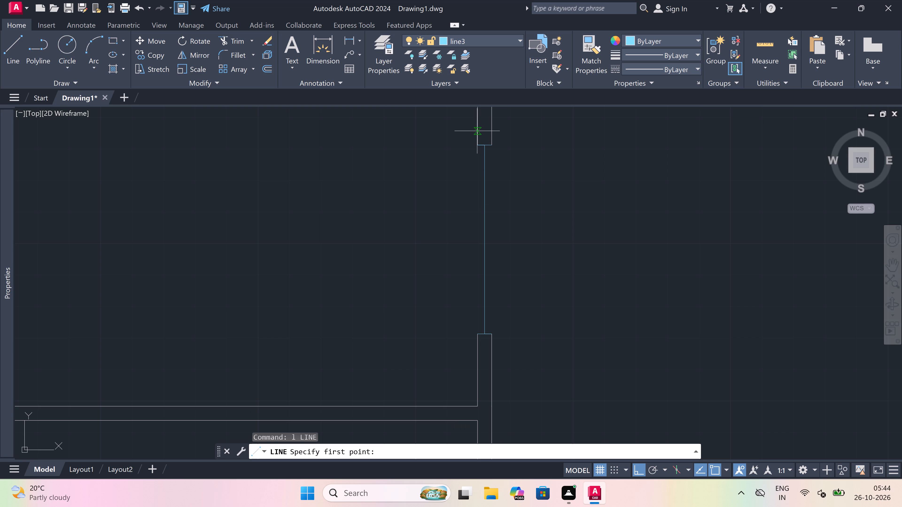
{"action": "left_click_drag", "start_coordinate": [476, 144], "coordinate": [476, 148]}
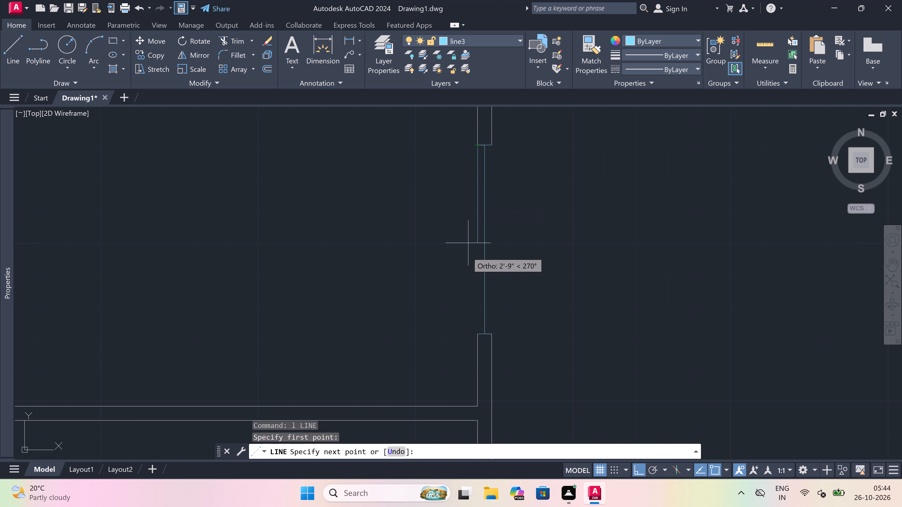
{"action": "left_click", "coordinate": [481, 335]}
{"action": "key", "text": "Escape"}
{"action": "key", "text": "space"}
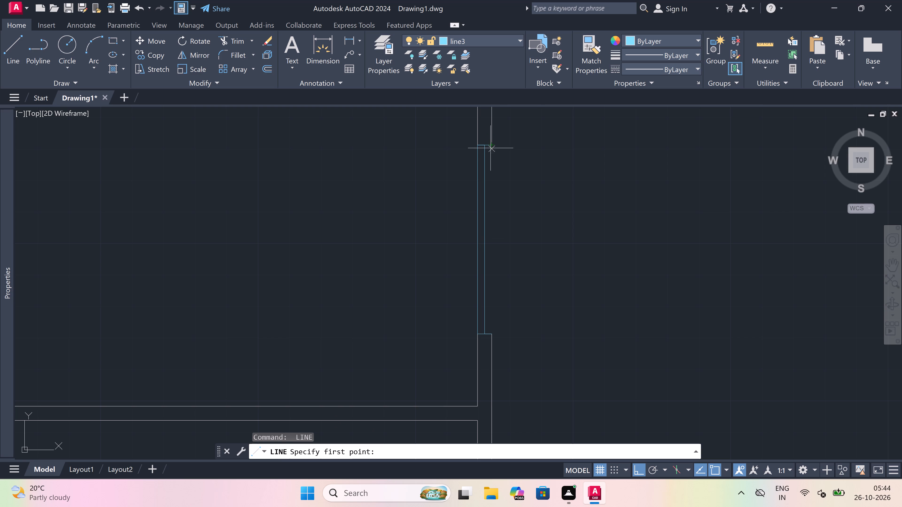
{"action": "left_click_drag", "start_coordinate": [494, 141], "coordinate": [494, 149]}
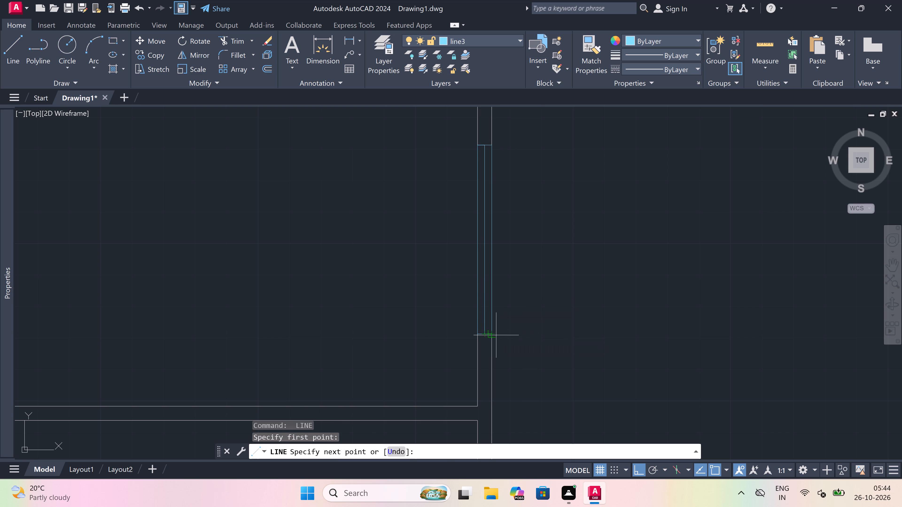
{"action": "left_click", "coordinate": [496, 335]}
{"action": "key", "text": "Escape"}
Outline a 2' window in the east wall of the small room north of the upper large east room, with centreline and jamb lines at both ends.
{"action": "scroll", "coordinate": [423, 268], "scroll_direction": "down", "scroll_amount": 5}
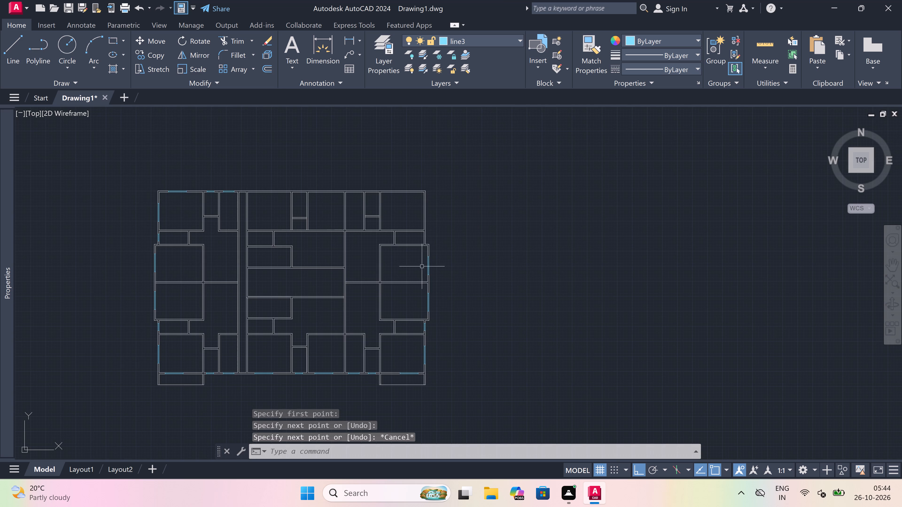
{"action": "scroll", "coordinate": [422, 228], "scroll_direction": "up", "scroll_amount": 4}
{"action": "key", "text": "space"}
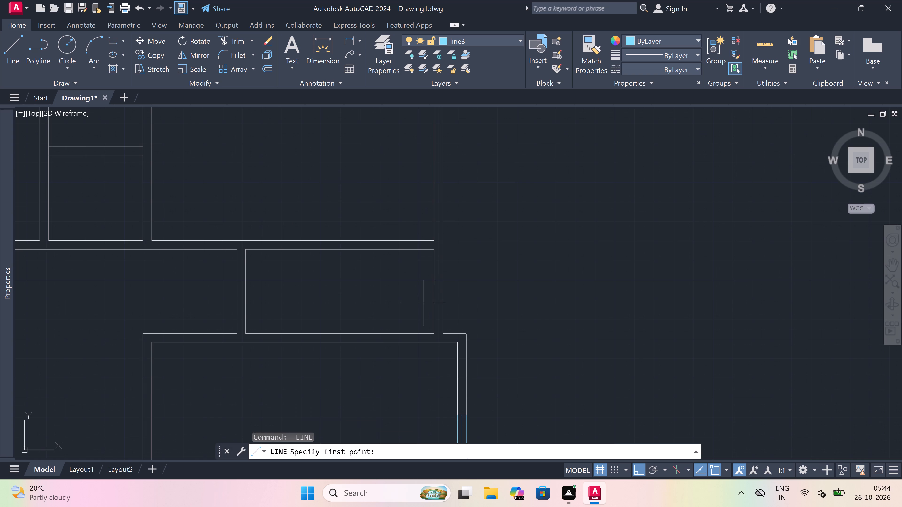
{"action": "scroll", "coordinate": [428, 303], "scroll_direction": "up", "scroll_amount": 2}
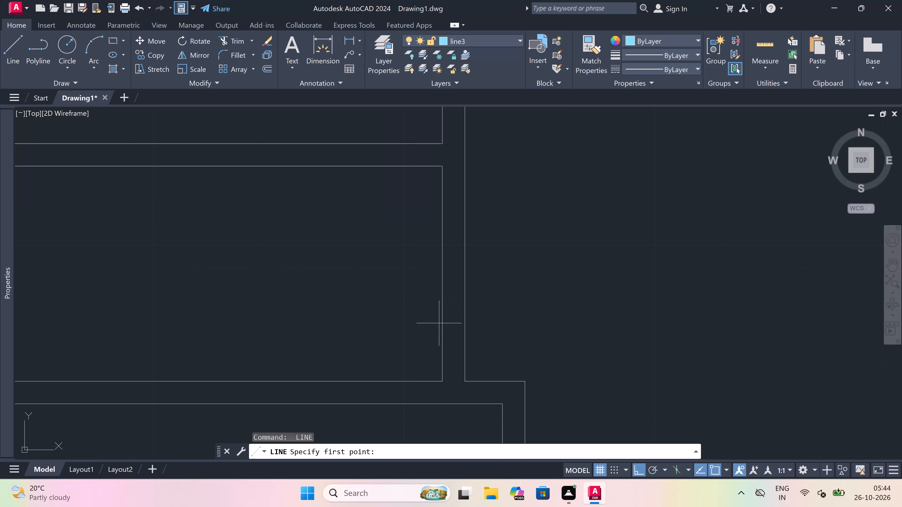
{"action": "left_click_drag", "start_coordinate": [439, 323], "coordinate": [449, 319]}
{"action": "left_click", "coordinate": [464, 326]}
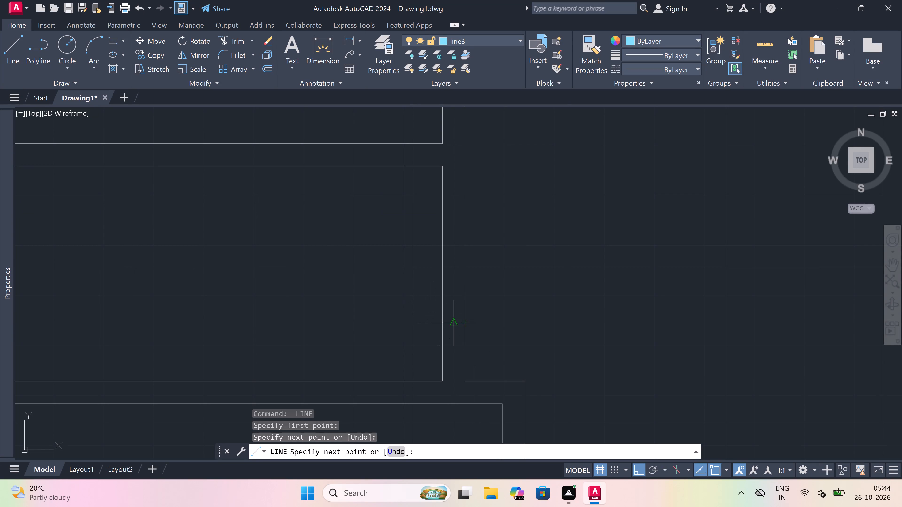
{"action": "left_click_drag", "start_coordinate": [455, 326], "coordinate": [457, 310]}
{"action": "type", "text": "2'"}
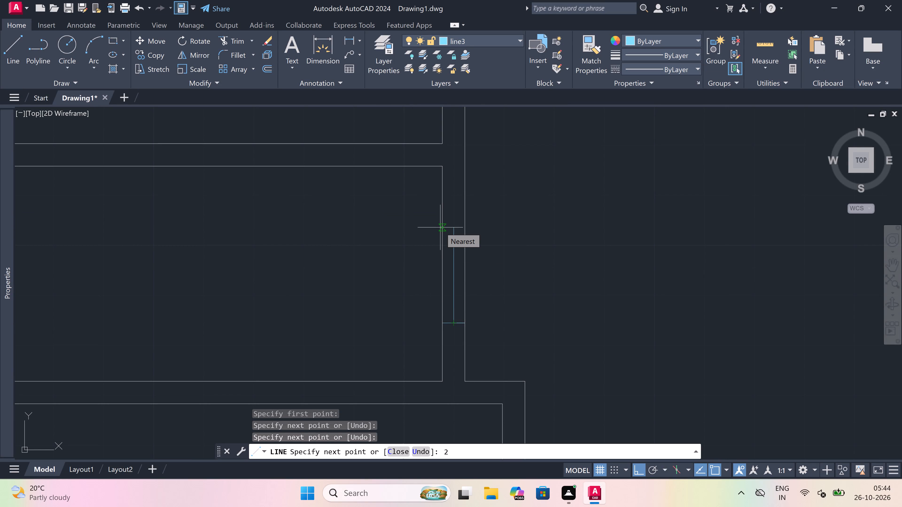
{"action": "key", "text": "space"}
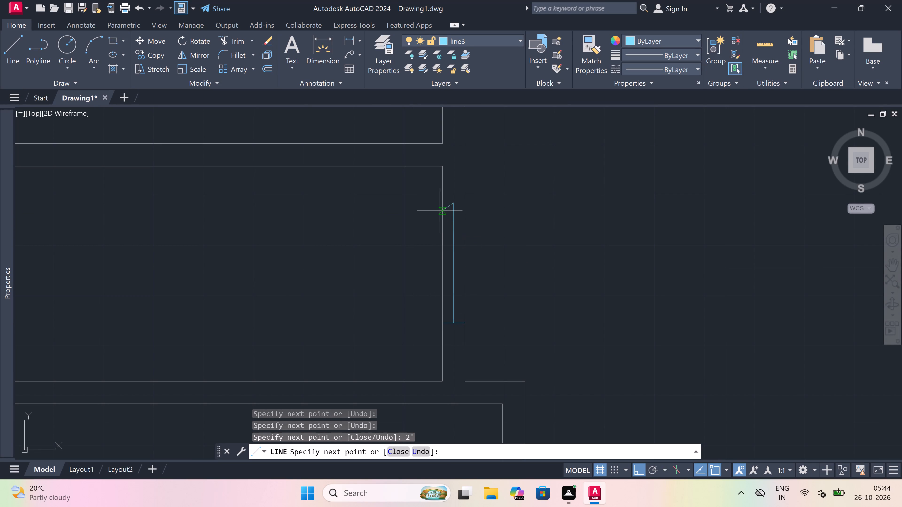
{"action": "left_click_drag", "start_coordinate": [442, 203], "coordinate": [444, 203]}
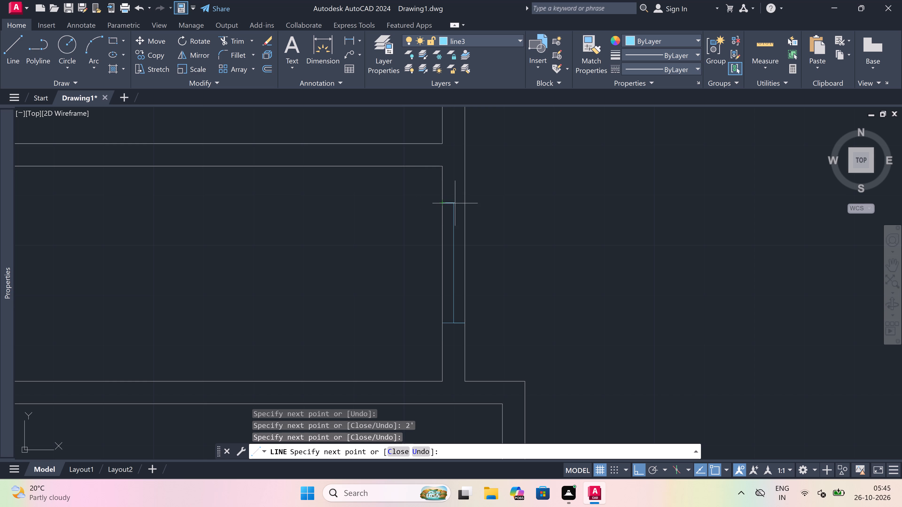
{"action": "left_click", "coordinate": [463, 207]}
{"action": "key", "text": "Escape"}
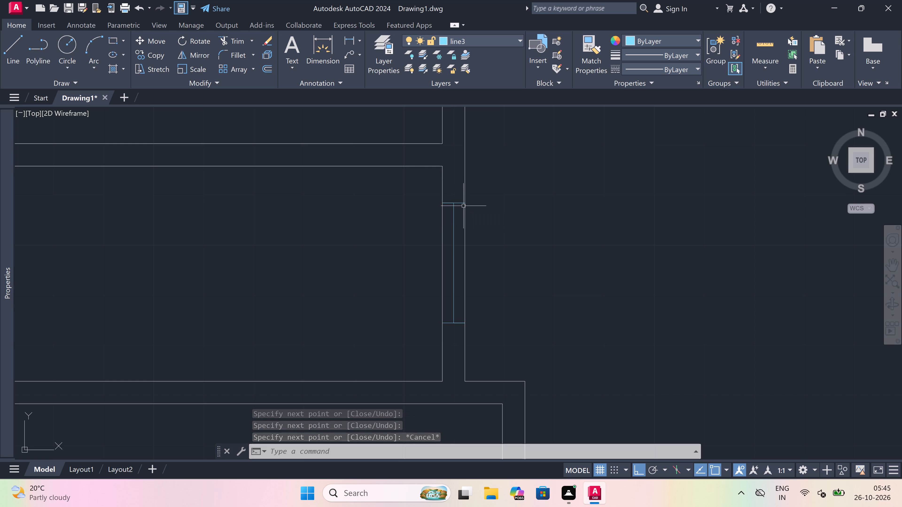
Trim the inner and outer faces of the small room's east wall between the 2' window's jambs.
{"action": "type", "text": "tr"}
{"action": "key", "text": "space"}
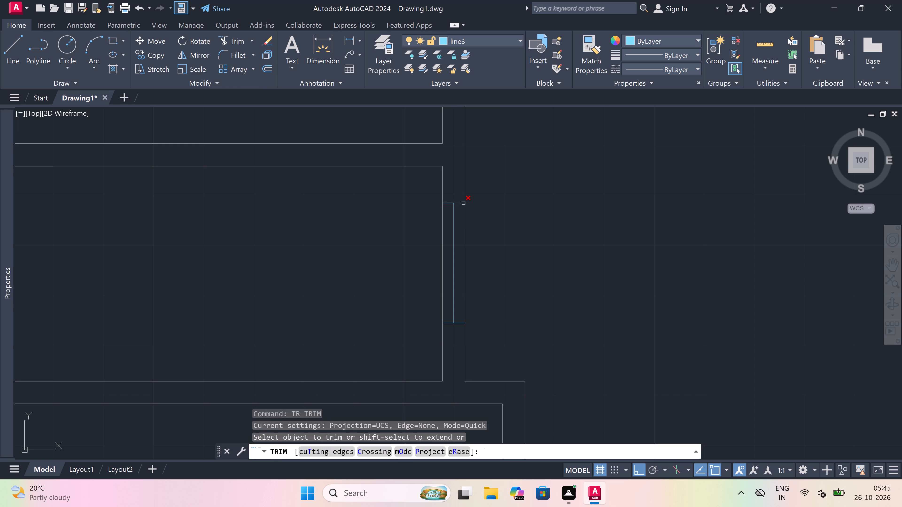
{"action": "left_click", "coordinate": [462, 218]}
{"action": "left_click", "coordinate": [463, 221]}
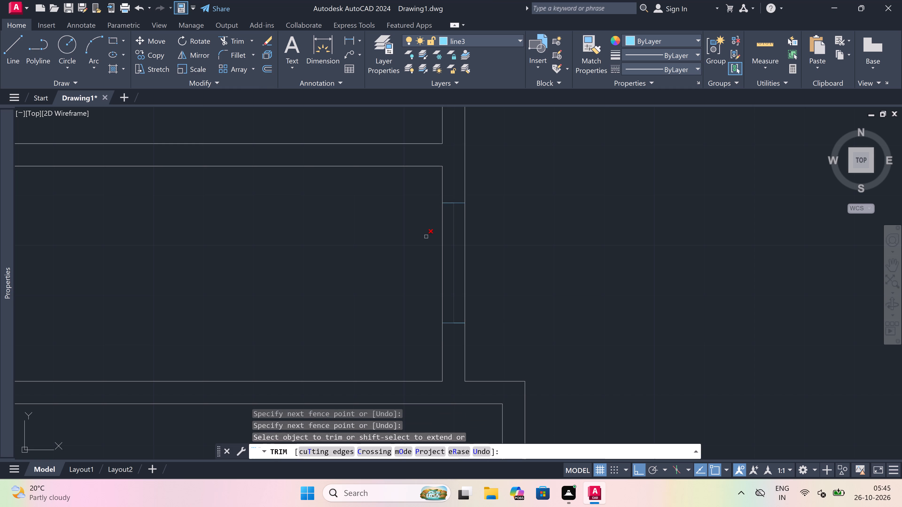
{"action": "left_click", "coordinate": [449, 225]}
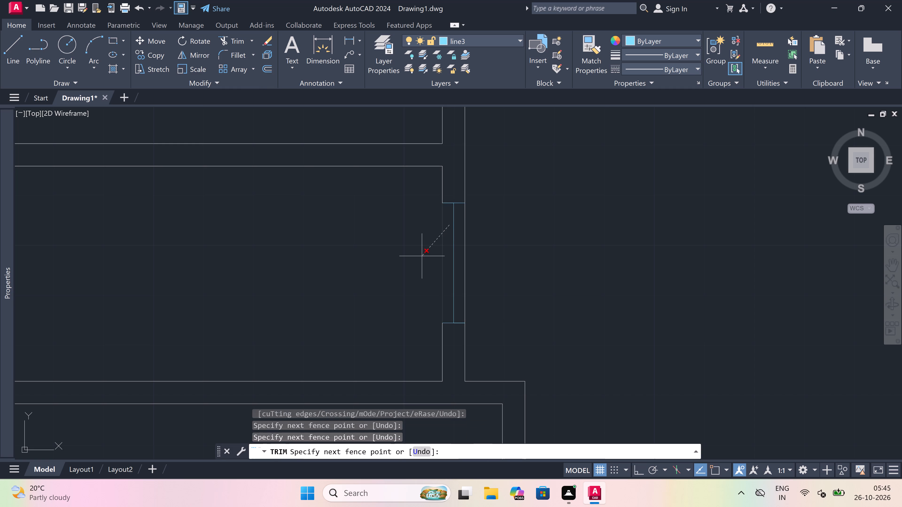
{"action": "left_click", "coordinate": [423, 256]}
{"action": "left_click", "coordinate": [466, 233]}
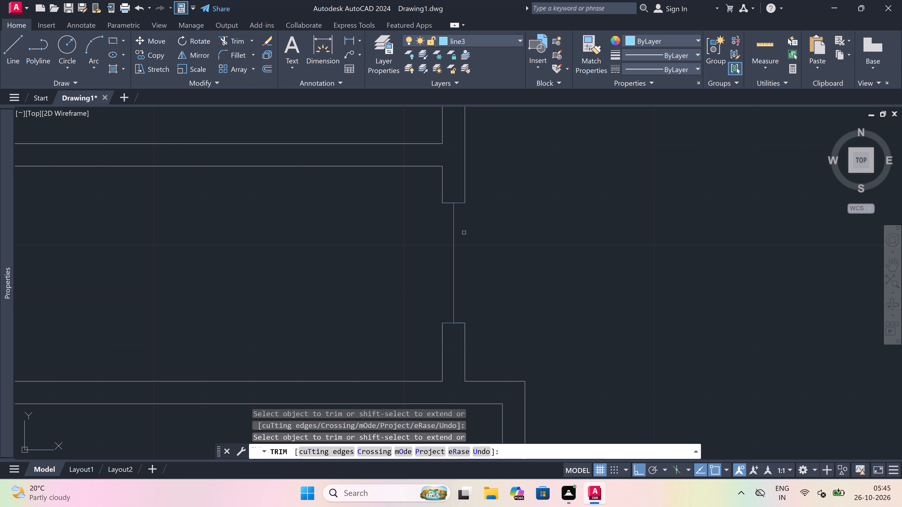
{"action": "key", "text": "Escape"}
Draw the inner and outer face lines of the 2' window between its jambs in the small room's east wall.
{"action": "type", "text": "l"}
{"action": "key", "text": "space"}
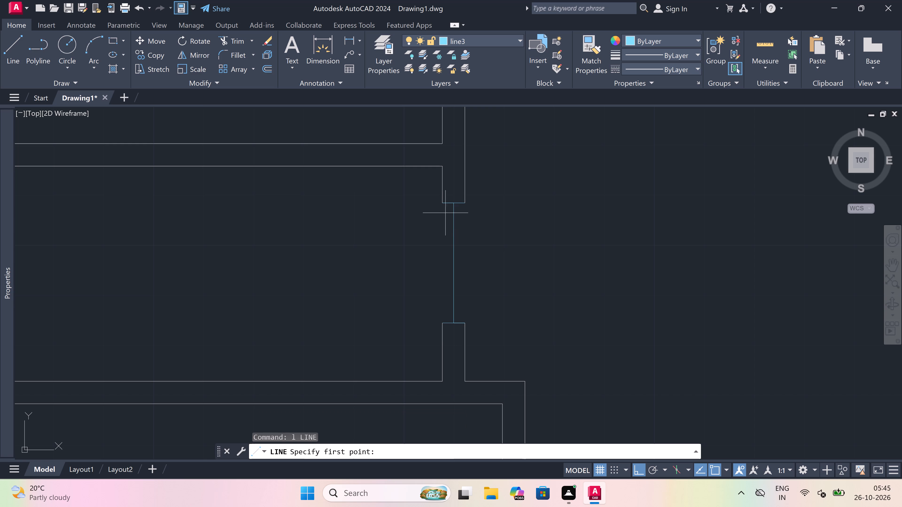
{"action": "left_click_drag", "start_coordinate": [442, 204], "coordinate": [439, 225]}
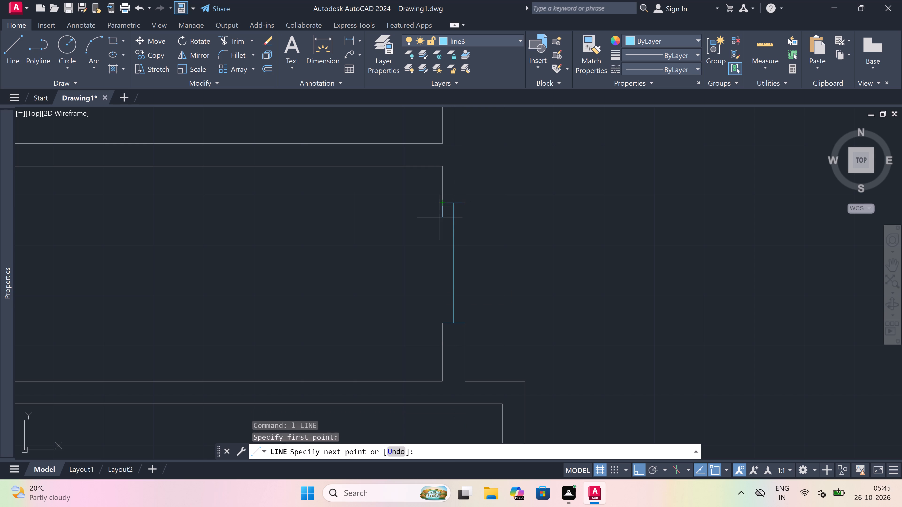
{"action": "left_click", "coordinate": [440, 329]}
{"action": "key", "text": "Escape"}
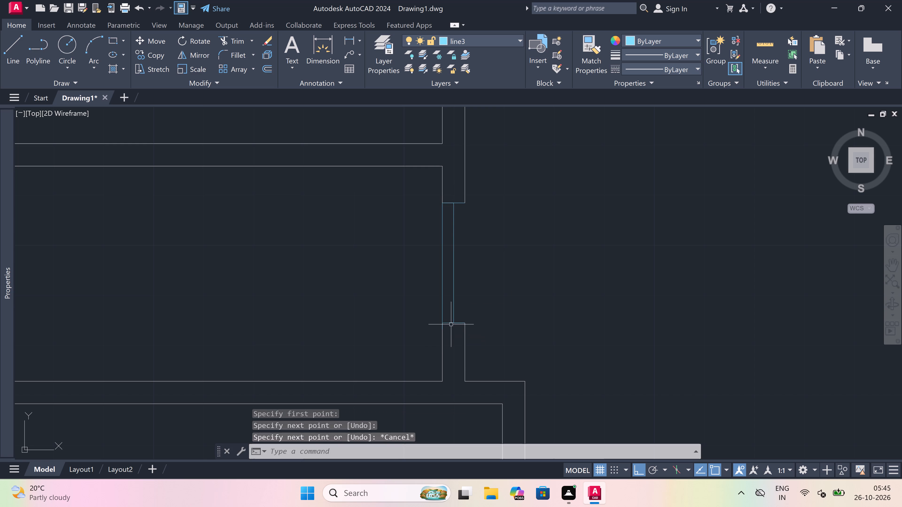
{"action": "key", "text": "space"}
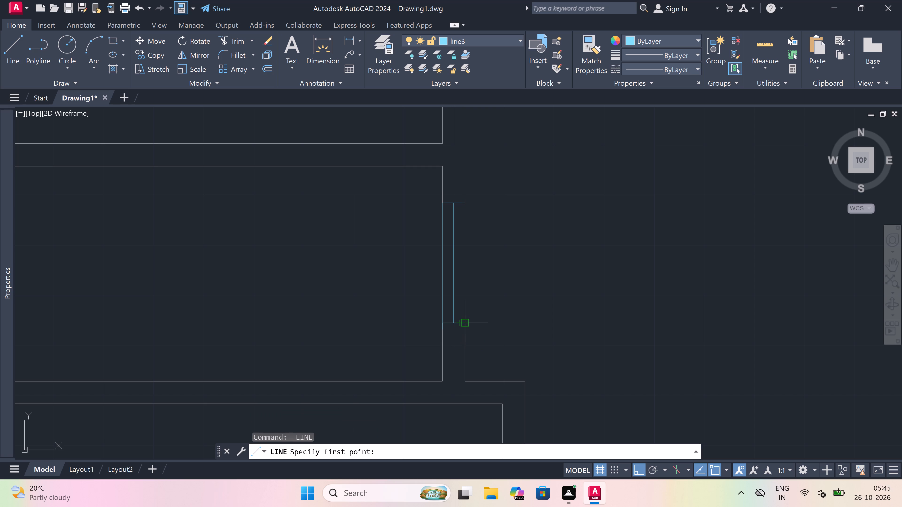
{"action": "left_click", "coordinate": [464, 322]}
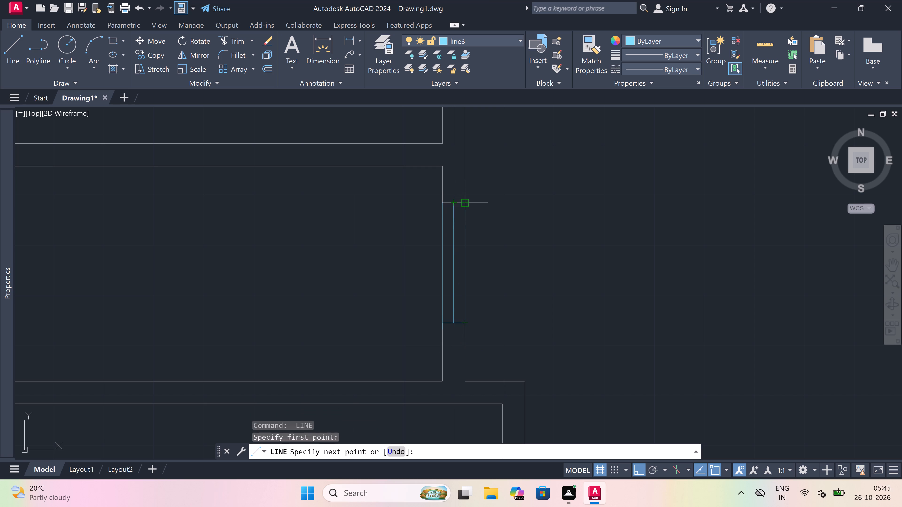
{"action": "left_click", "coordinate": [463, 204]}
{"action": "key", "text": "Escape"}
Draw a jamb line across the northeast corner room's east wall and a 5' window centreline north from its midpoint.
{"action": "scroll", "coordinate": [435, 256], "scroll_direction": "down", "scroll_amount": 4}
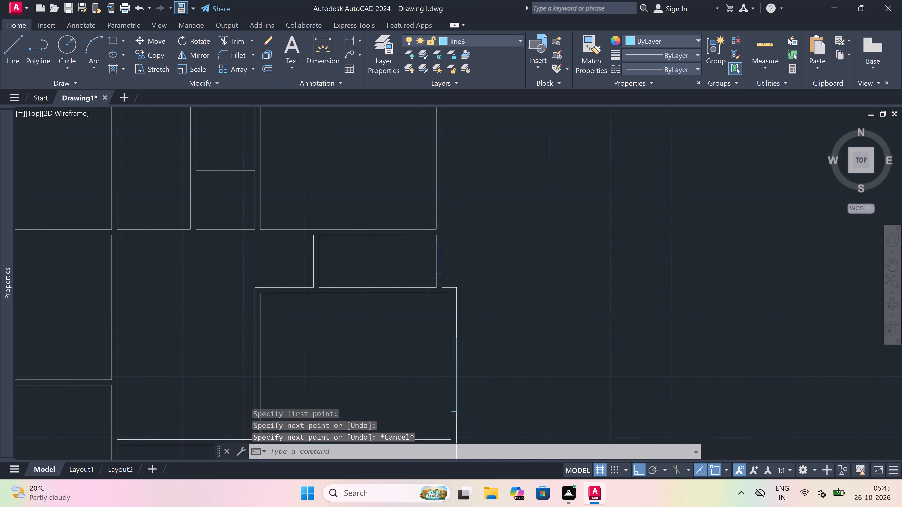
{"action": "scroll", "coordinate": [434, 257], "scroll_direction": "down", "scroll_amount": 2}
{"action": "scroll", "coordinate": [434, 240], "scroll_direction": "up", "scroll_amount": 3}
{"action": "key", "text": "space"}
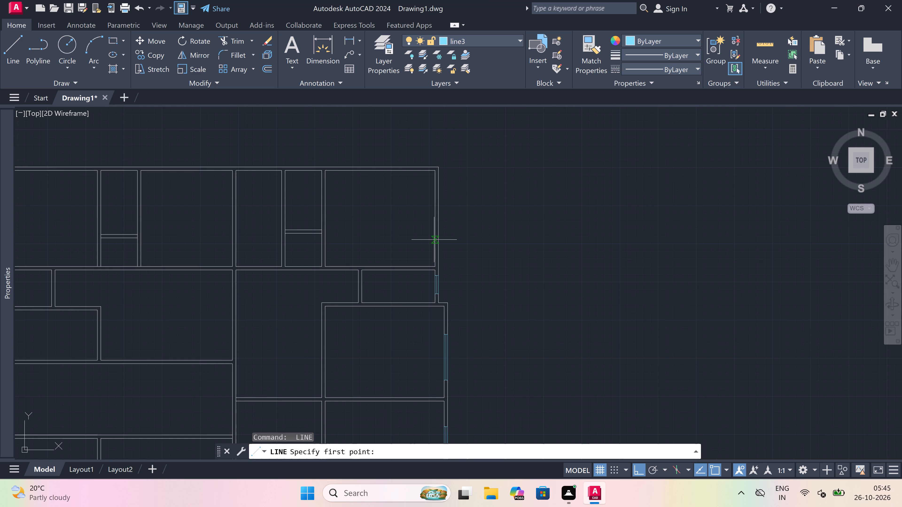
{"action": "scroll", "coordinate": [434, 240], "scroll_direction": "up", "scroll_amount": 3}
{"action": "left_click", "coordinate": [435, 240]}
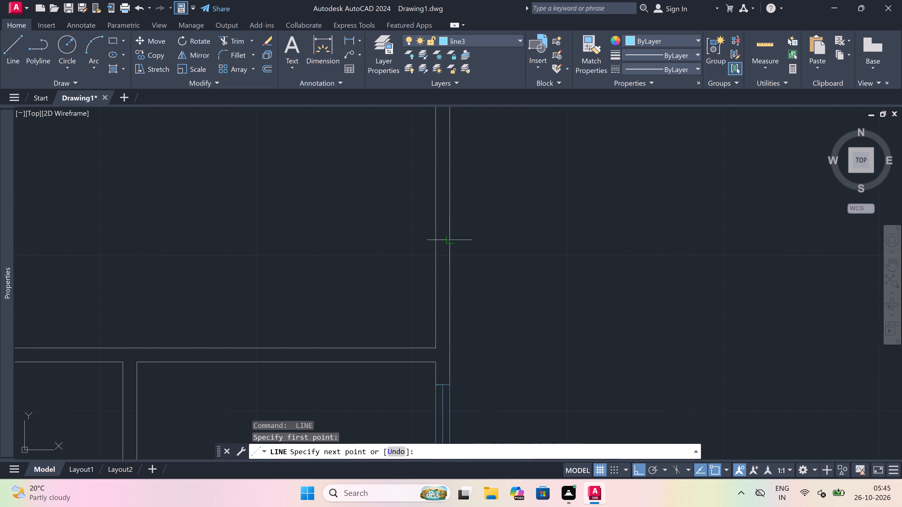
{"action": "left_click", "coordinate": [447, 242]}
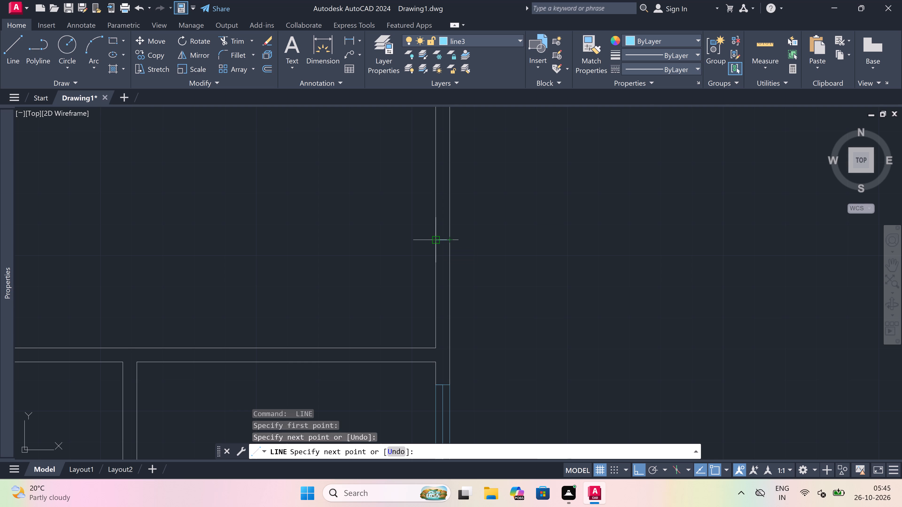
{"action": "scroll", "coordinate": [434, 241], "scroll_direction": "up", "scroll_amount": 2}
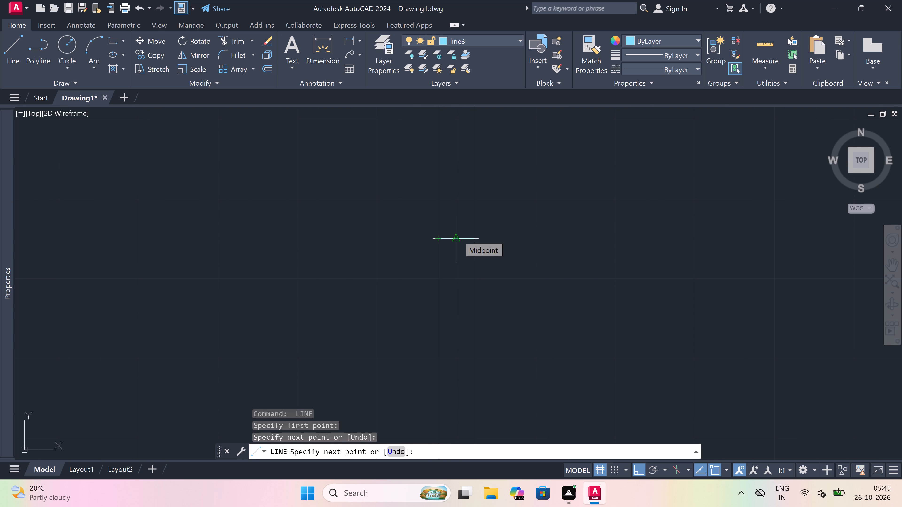
{"action": "left_click", "coordinate": [459, 236]}
{"action": "scroll", "coordinate": [459, 236], "scroll_direction": "down", "scroll_amount": 4}
{"action": "scroll", "coordinate": [460, 195], "scroll_direction": "up", "scroll_amount": 1}
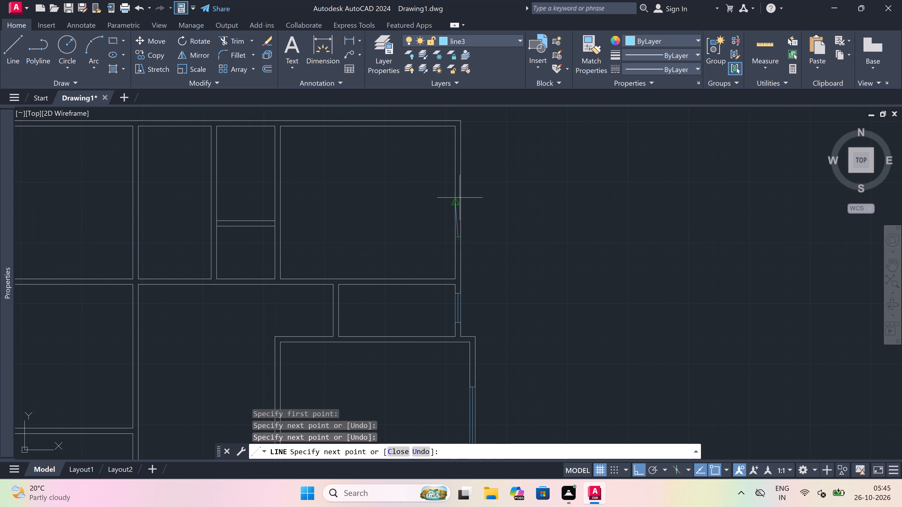
{"action": "scroll", "coordinate": [460, 195], "scroll_direction": "up", "scroll_amount": 1}
{"action": "type", "text": "5'"}
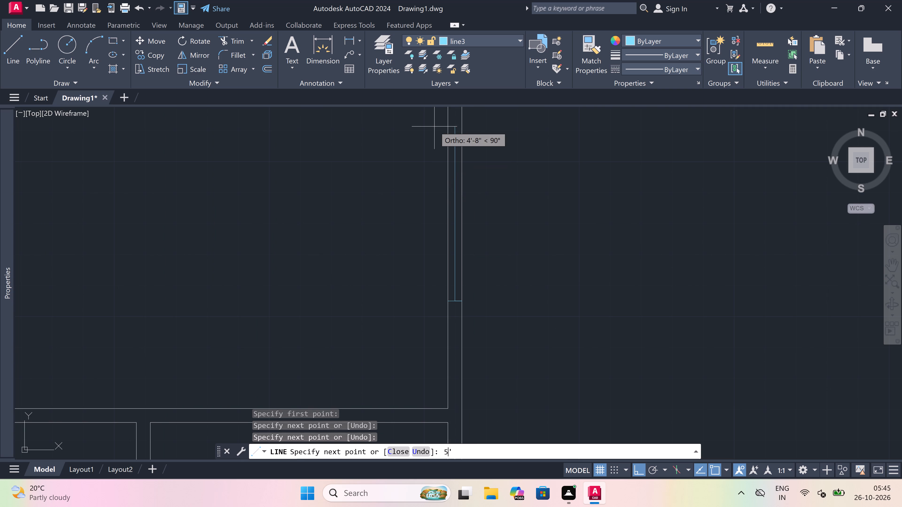
{"action": "key", "text": "space"}
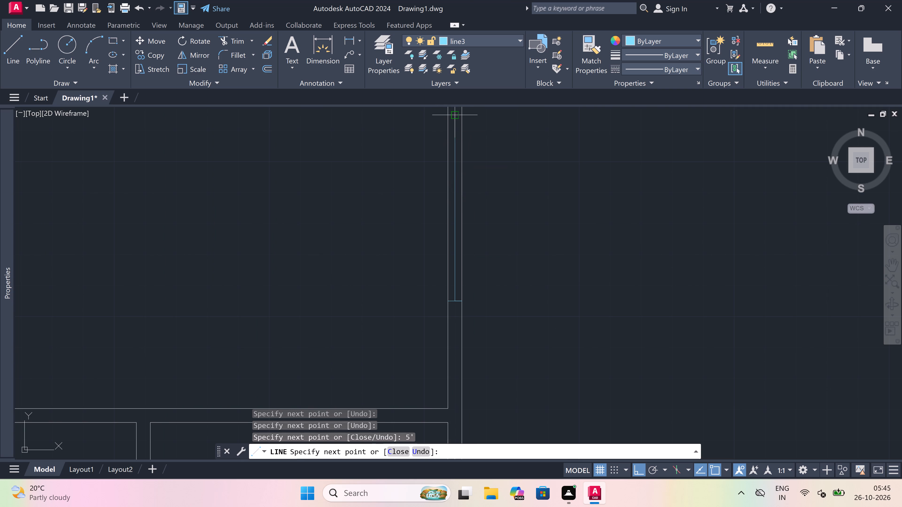
Draw the jamb line across the east wall at the north end of the northeast corner room's 5' window centreline.
{"action": "scroll", "coordinate": [451, 111], "scroll_direction": "up", "scroll_amount": 2}
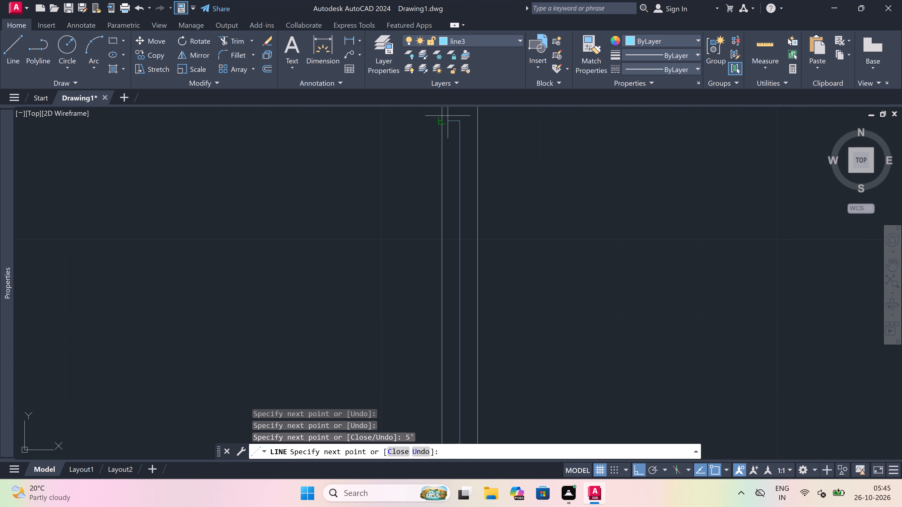
{"action": "scroll", "coordinate": [438, 150], "scroll_direction": "down", "scroll_amount": 5}
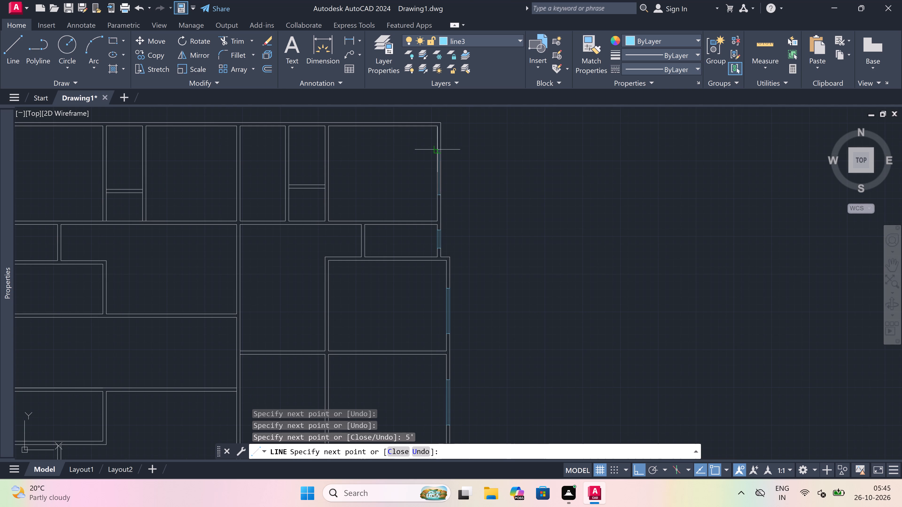
{"action": "scroll", "coordinate": [441, 112], "scroll_direction": "up", "scroll_amount": 4}
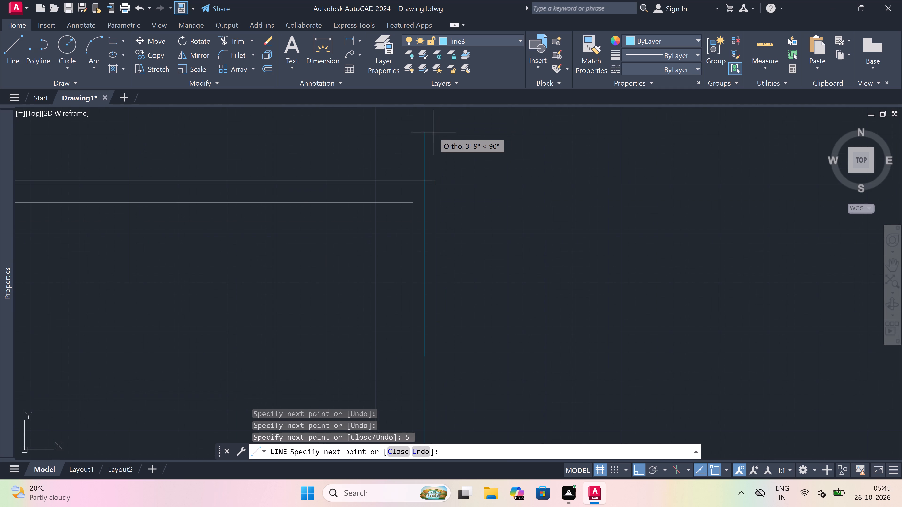
{"action": "scroll", "coordinate": [432, 134], "scroll_direction": "down", "scroll_amount": 2}
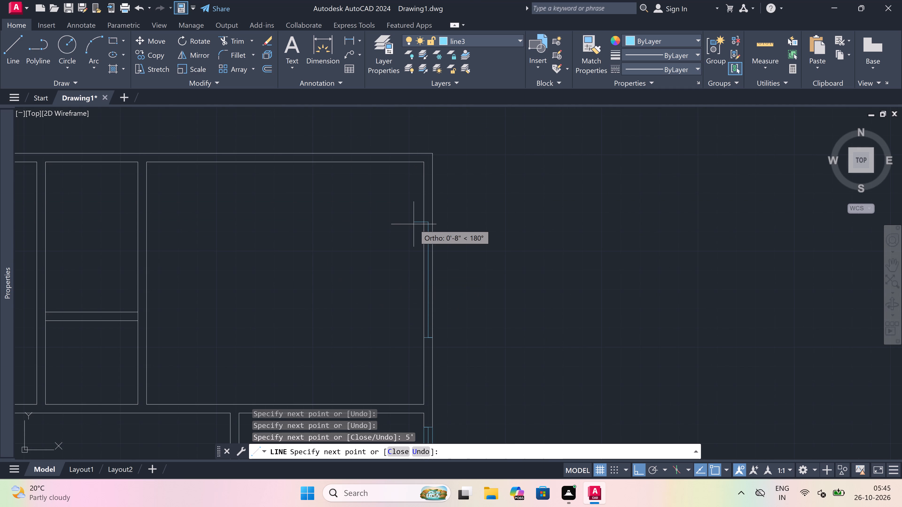
{"action": "left_click", "coordinate": [421, 226]}
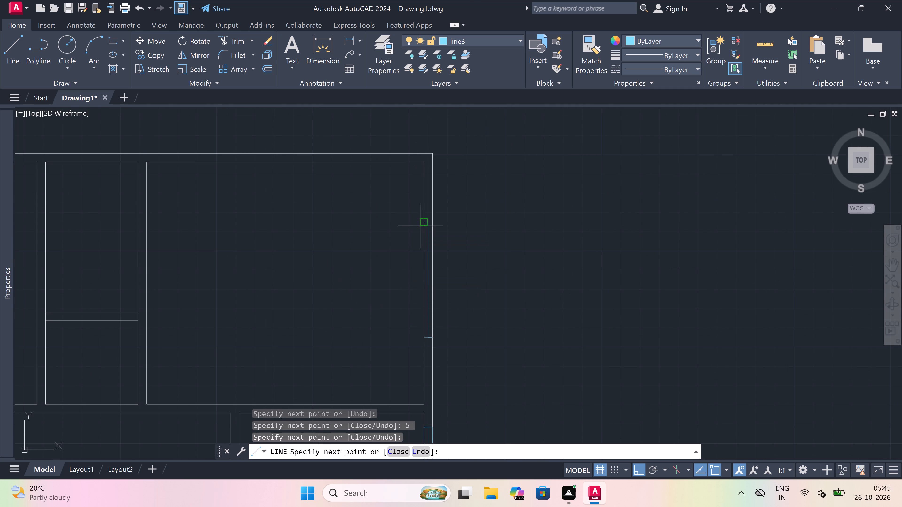
{"action": "scroll", "coordinate": [421, 226], "scroll_direction": "up", "scroll_amount": 2}
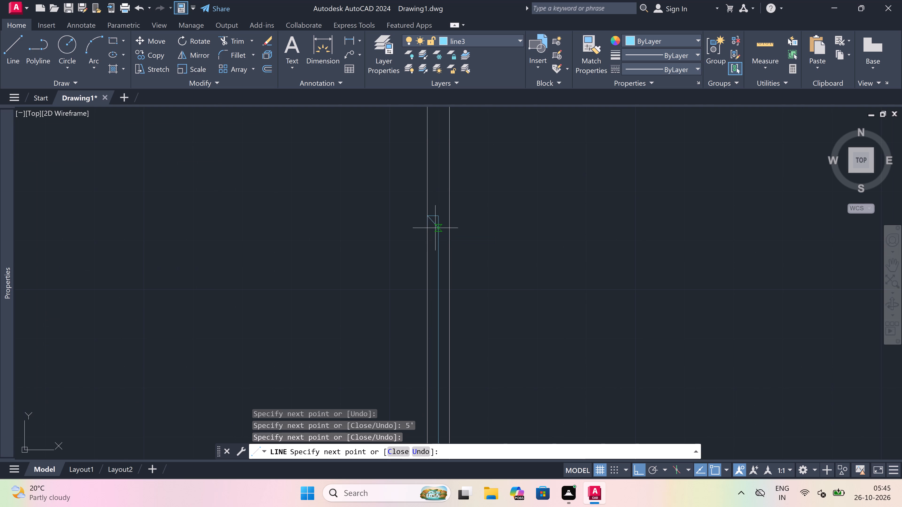
{"action": "left_click", "coordinate": [446, 218]}
{"action": "key", "text": "Escape"}
Trim the inner and outer faces of the northeast corner room's east wall between the 5' window's jambs.
{"action": "key", "text": "t"}
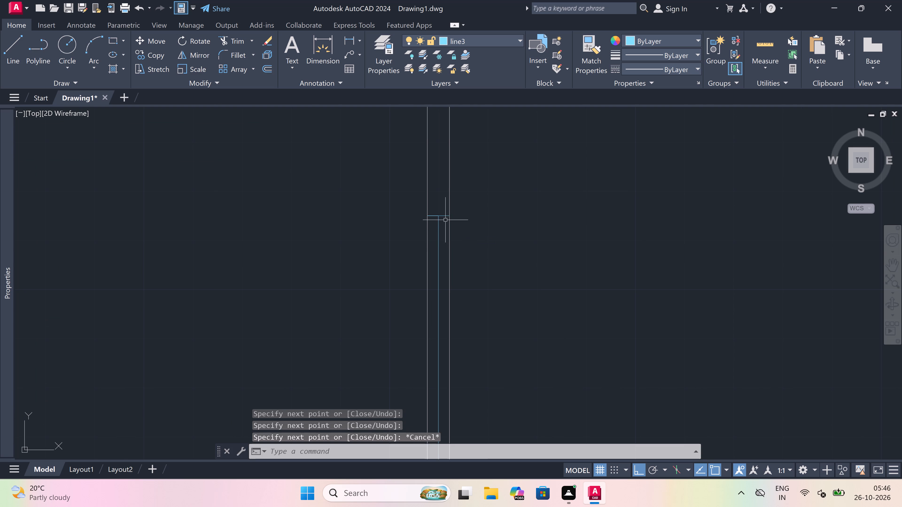
{"action": "key", "text": "r"}
{"action": "key", "text": "space"}
{"action": "scroll", "coordinate": [441, 244], "scroll_direction": "down", "scroll_amount": 4}
{"action": "scroll", "coordinate": [443, 260], "scroll_direction": "up", "scroll_amount": 2}
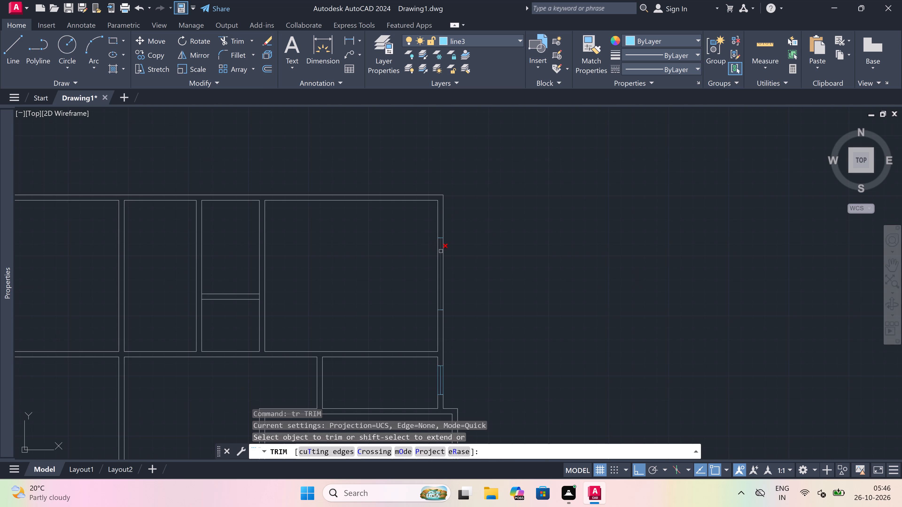
{"action": "left_click", "coordinate": [444, 259]}
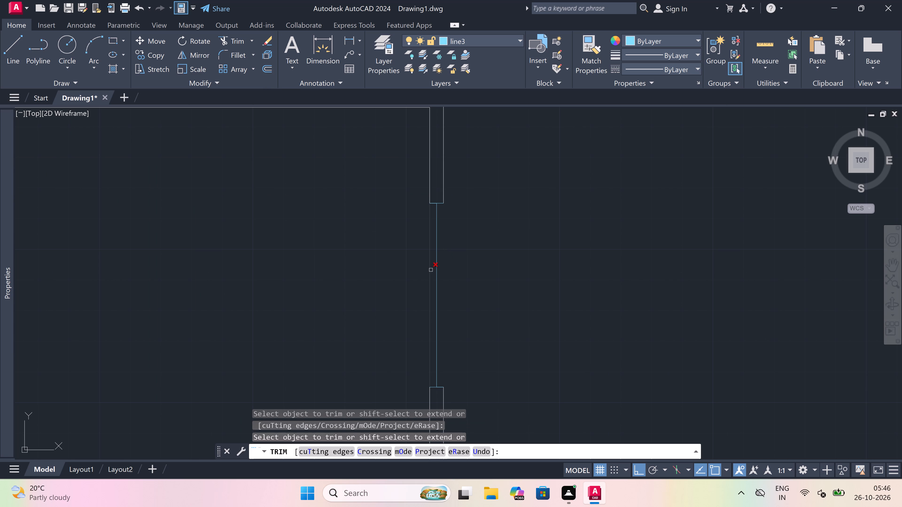
{"action": "left_click", "coordinate": [431, 270]}
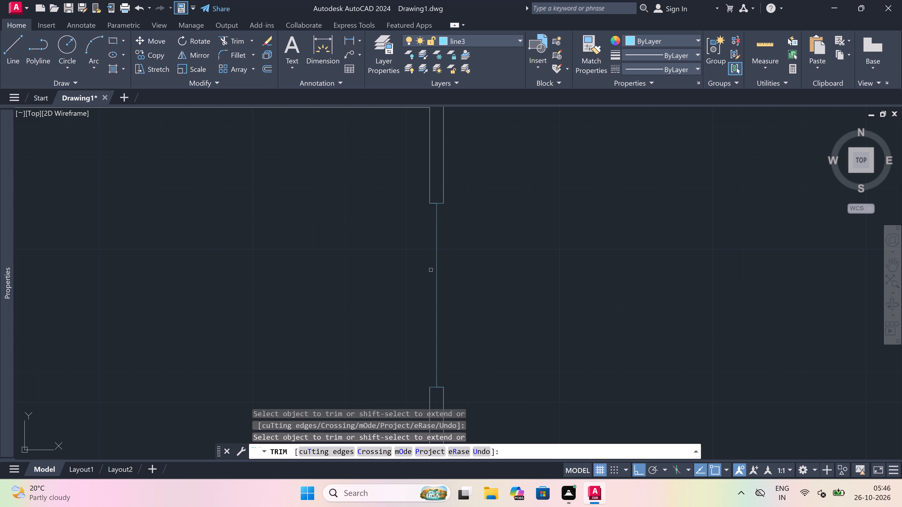
{"action": "key", "text": "Escape"}
Draw the inner face line of the 5' window from its south jamb to its north jamb in the northeast room's east wall.
{"action": "type", "text": "l"}
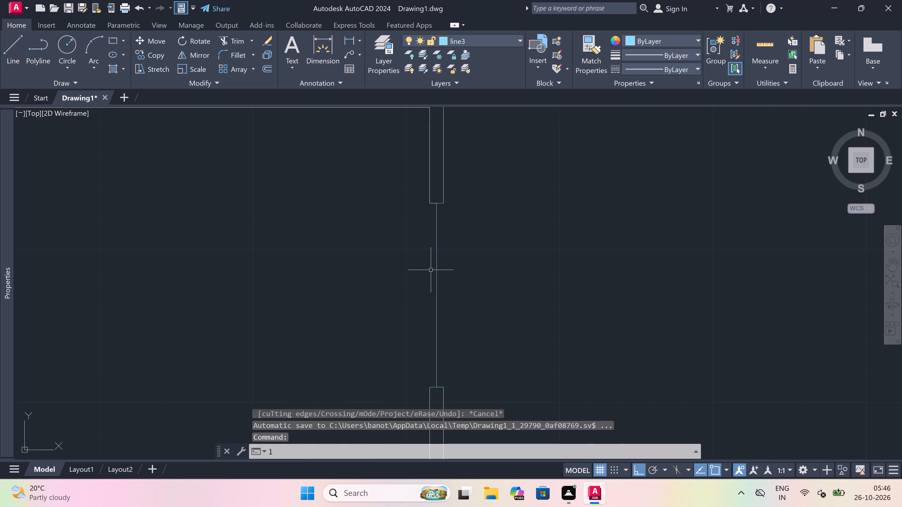
{"action": "key", "text": "space"}
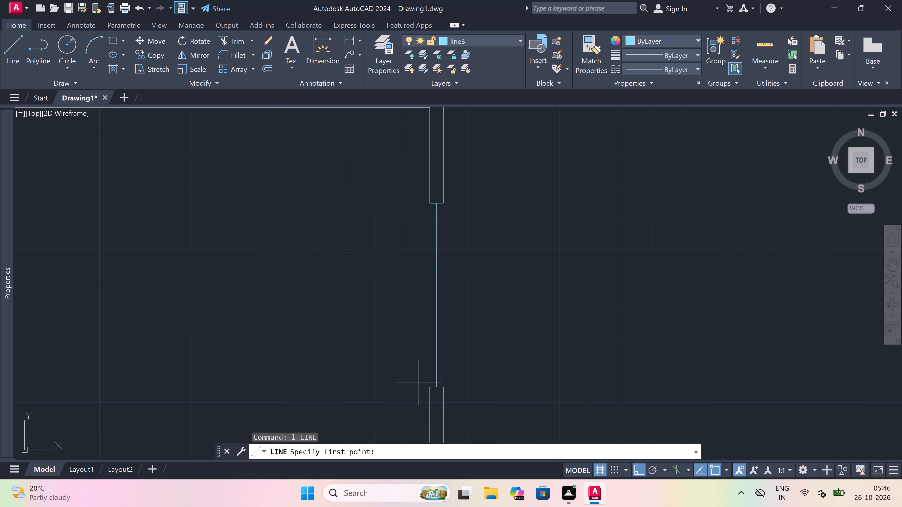
{"action": "left_click_drag", "start_coordinate": [429, 388], "coordinate": [432, 375]}
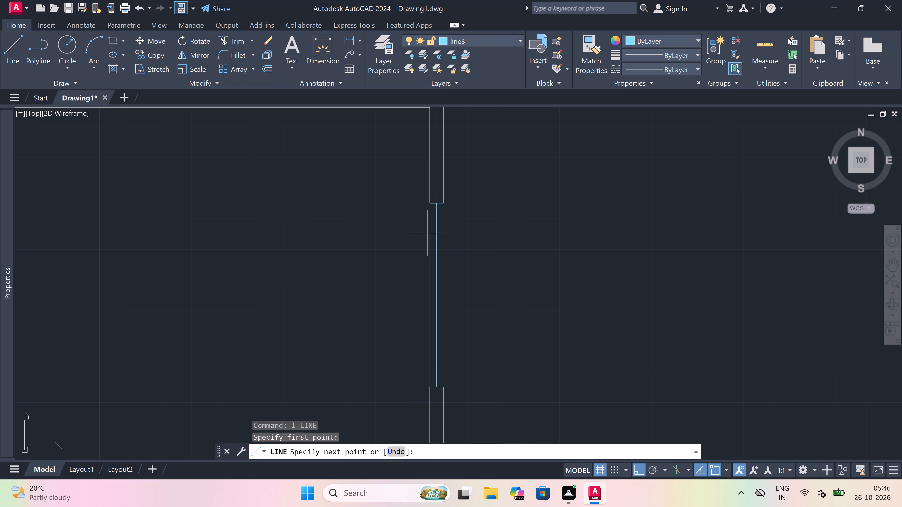
{"action": "left_click", "coordinate": [433, 205]}
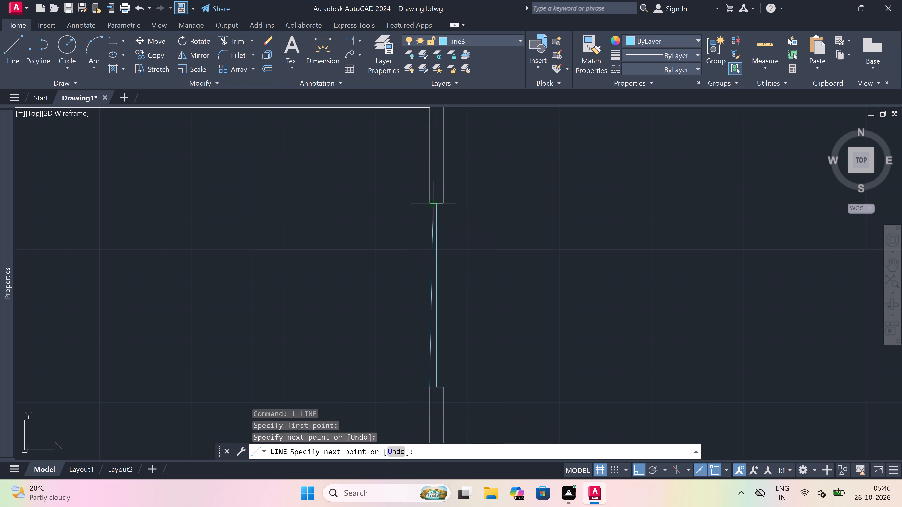
{"action": "key", "text": "ctrl+z"}
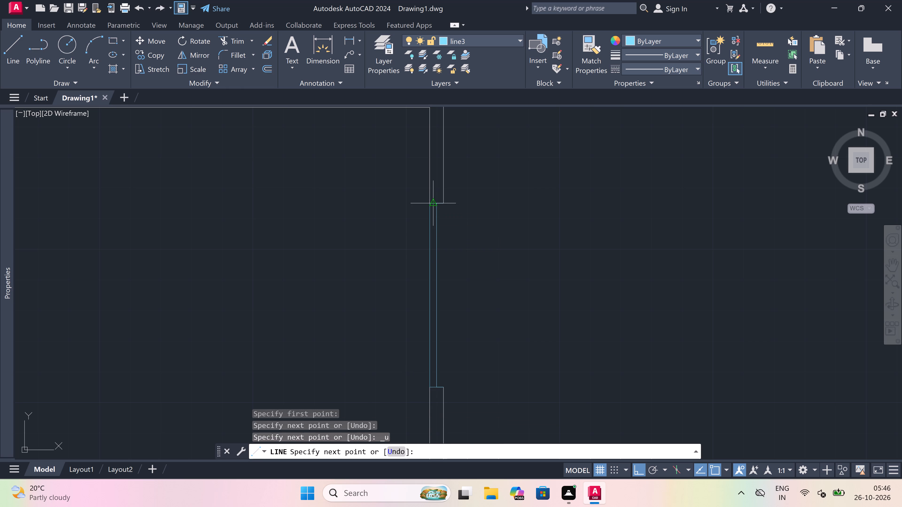
{"action": "scroll", "coordinate": [433, 205], "scroll_direction": "up", "scroll_amount": 3}
{"action": "left_click", "coordinate": [418, 198]}
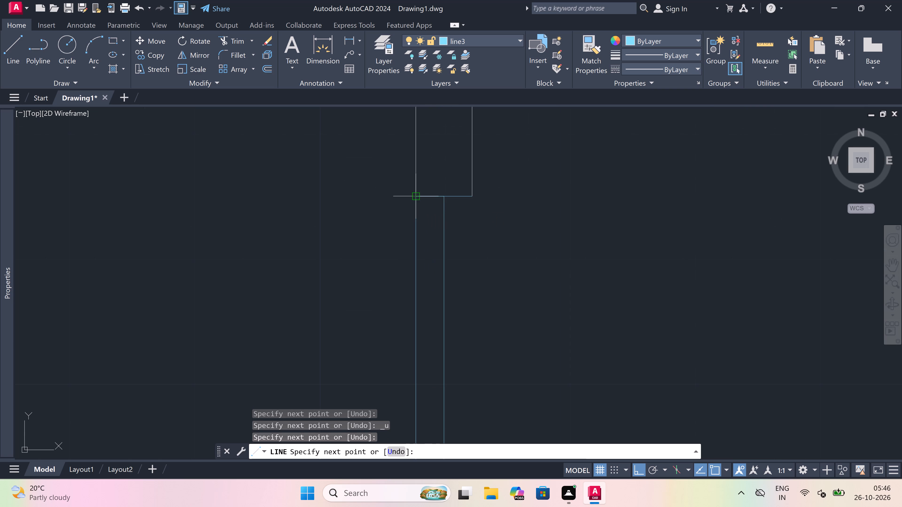
{"action": "key", "text": "Escape"}
Draw the outer face line of the 5' window between its north and south jambs in the northeast room's east wall.
{"action": "key", "text": "space"}
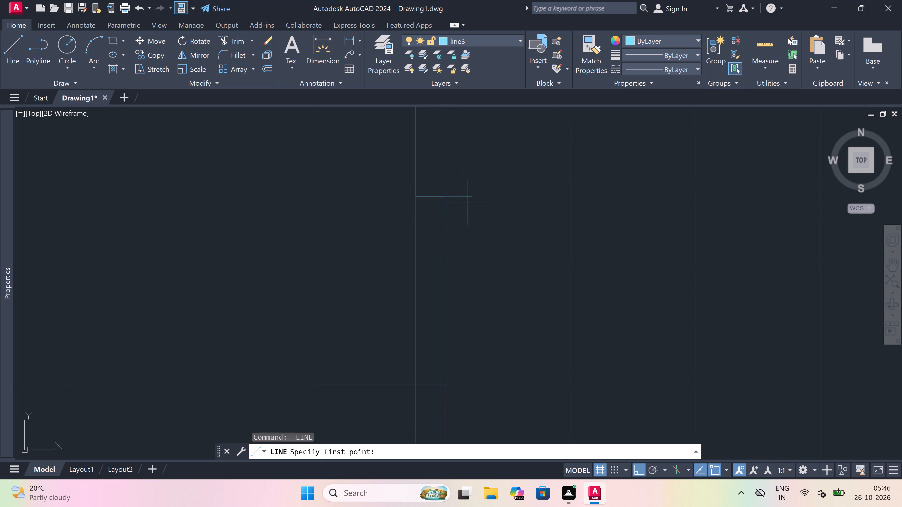
{"action": "left_click", "coordinate": [473, 193]}
{"action": "scroll", "coordinate": [473, 193], "scroll_direction": "down", "scroll_amount": 4}
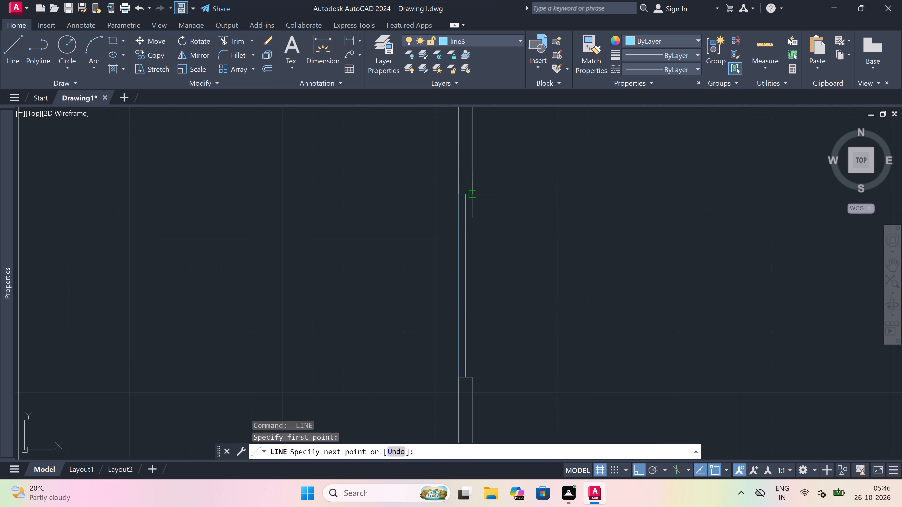
{"action": "scroll", "coordinate": [467, 258], "scroll_direction": "up", "scroll_amount": 1}
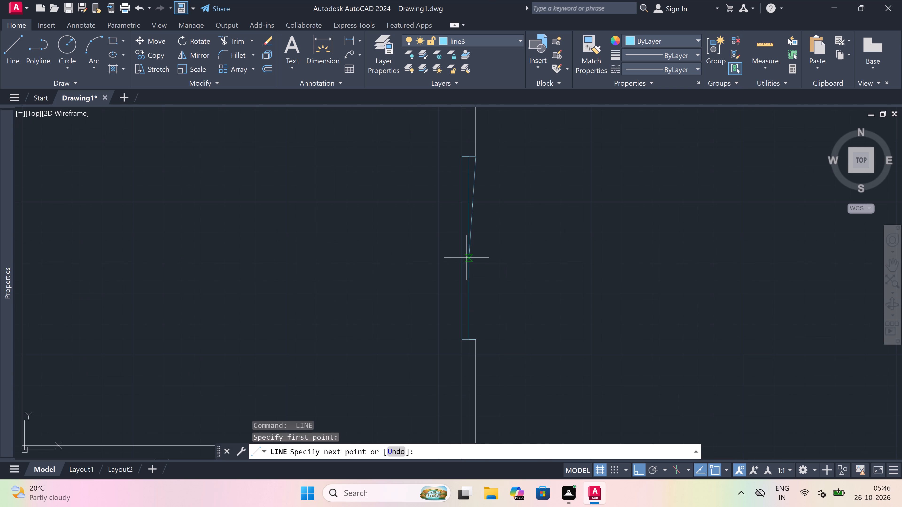
{"action": "scroll", "coordinate": [467, 258], "scroll_direction": "up", "scroll_amount": 1}
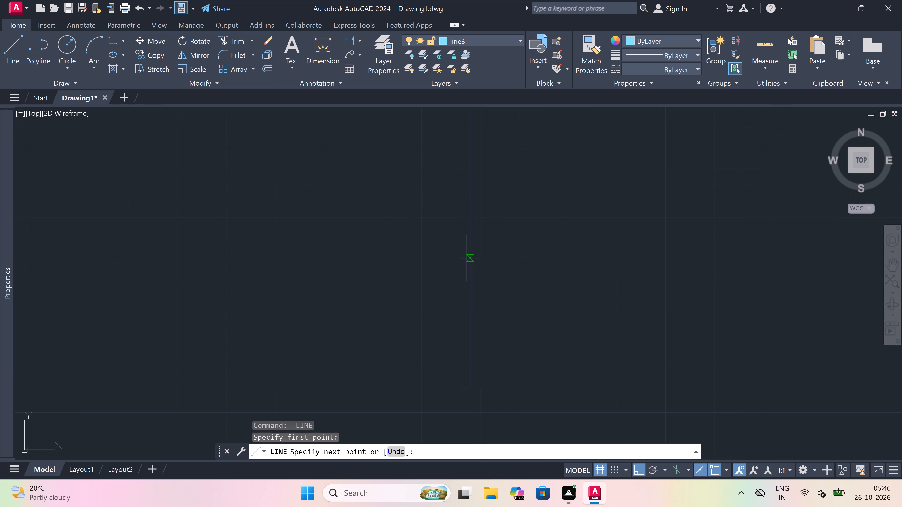
{"action": "left_click", "coordinate": [480, 389]}
{"action": "key", "text": "Escape"}
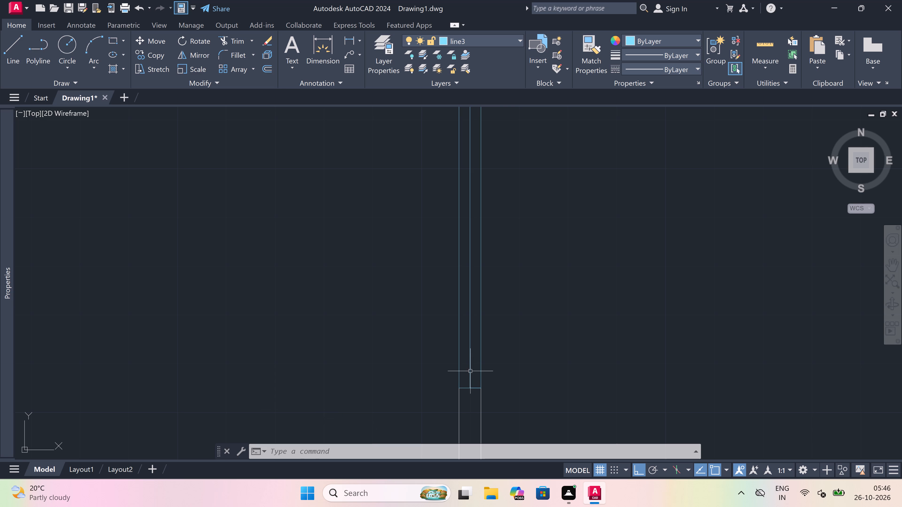
Outline a 2' window in the north wall of the narrow room just west of the northeast room, with centreline and jamb lines at both ends.
{"action": "scroll", "coordinate": [398, 332], "scroll_direction": "down", "scroll_amount": 4}
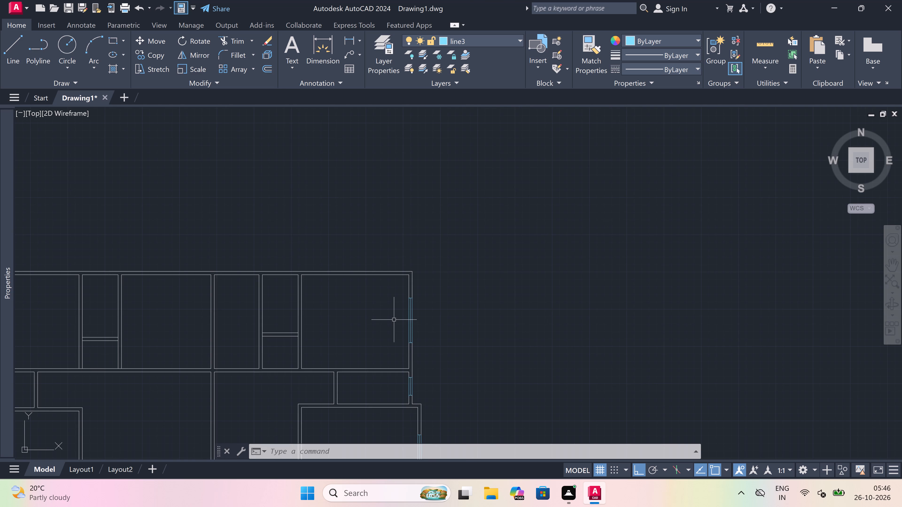
{"action": "key", "text": "space"}
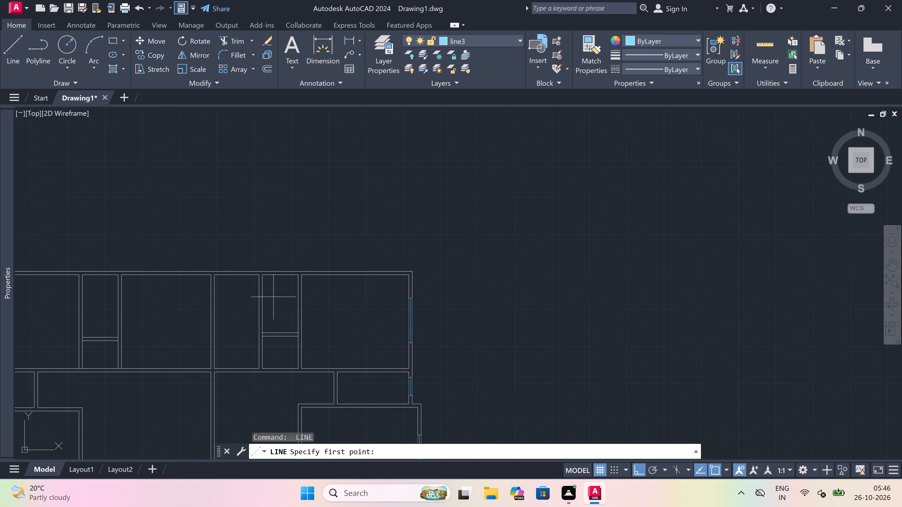
{"action": "scroll", "coordinate": [266, 288], "scroll_direction": "up", "scroll_amount": 2}
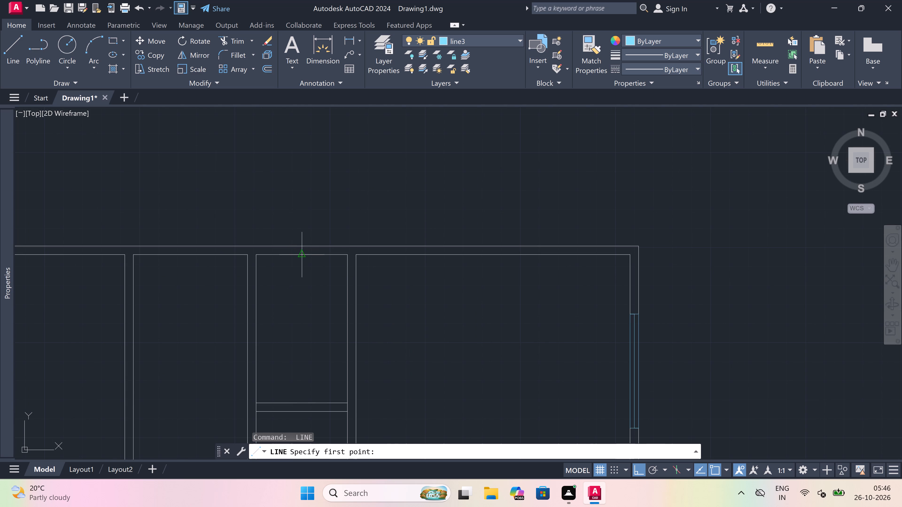
{"action": "left_click", "coordinate": [278, 253]}
{"action": "scroll", "coordinate": [272, 244], "scroll_direction": "up", "scroll_amount": 3}
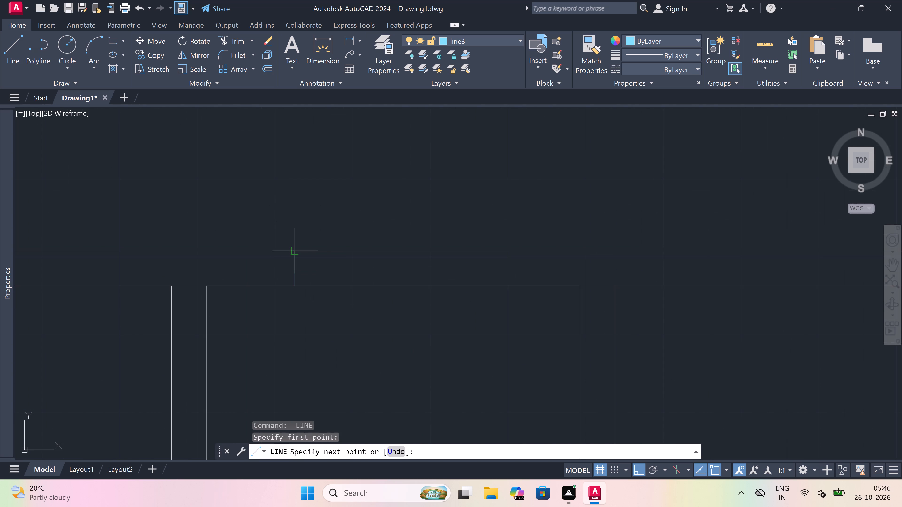
{"action": "left_click", "coordinate": [297, 253]}
{"action": "left_click", "coordinate": [295, 265]}
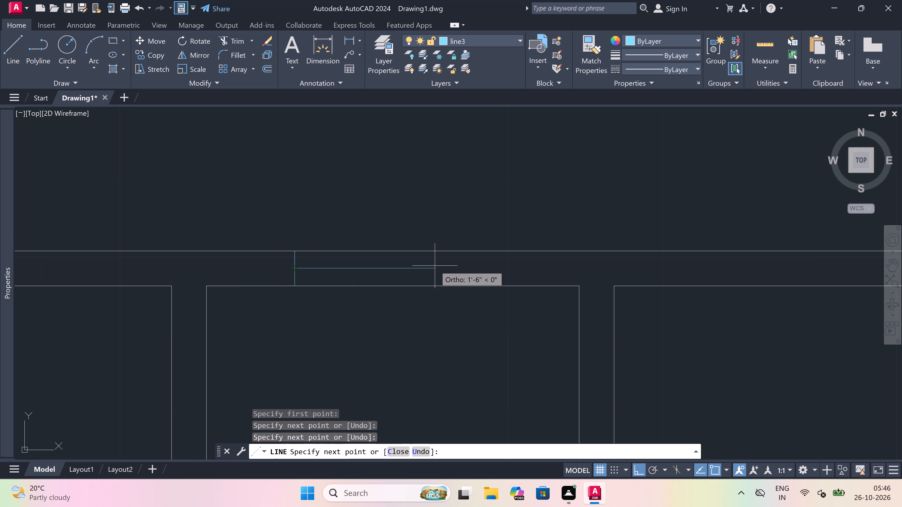
{"action": "type", "text": "2'"}
{"action": "key", "text": "space"}
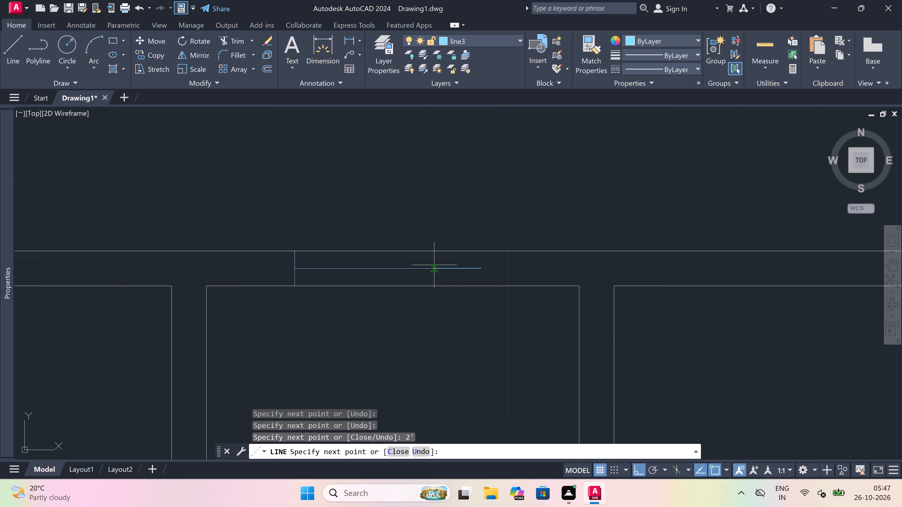
{"action": "left_click", "coordinate": [480, 250]}
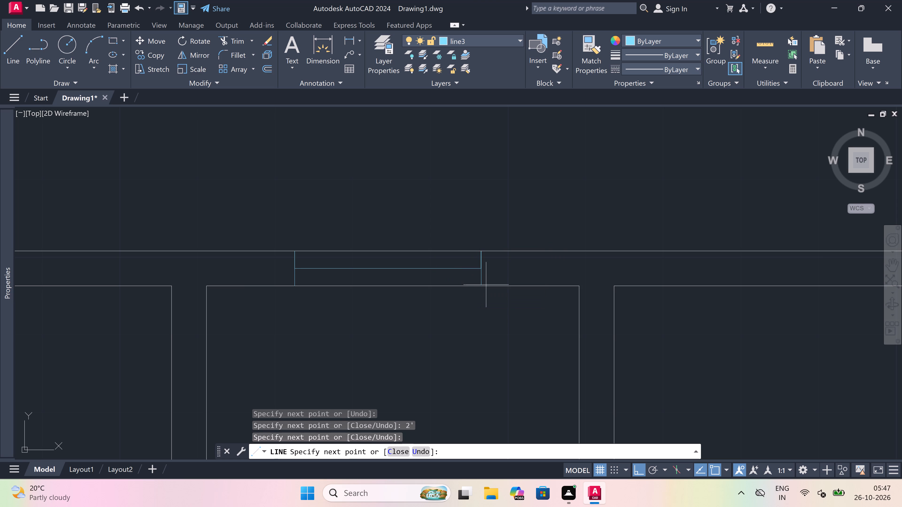
{"action": "left_click", "coordinate": [484, 286]}
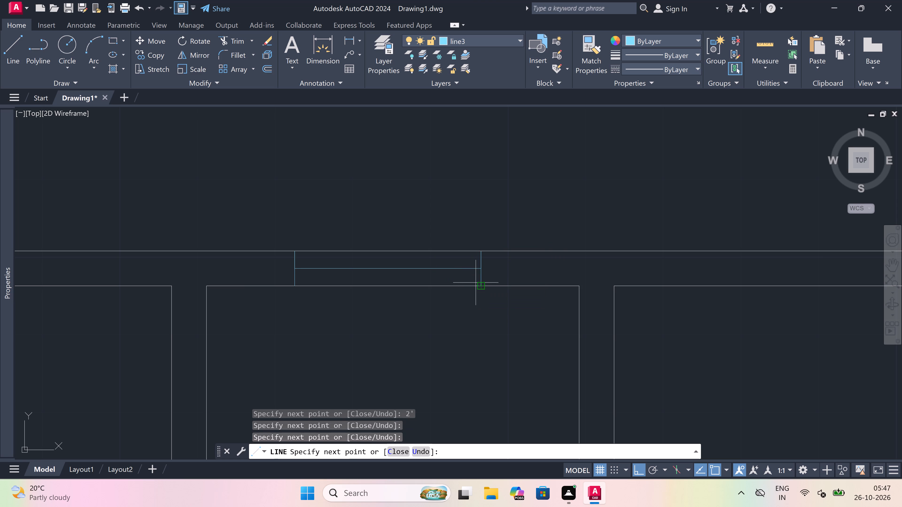
{"action": "key", "text": "Escape"}
Trim the inner and outer faces of the narrow room's north wall between the 2' window's jambs.
{"action": "type", "text": "tr"}
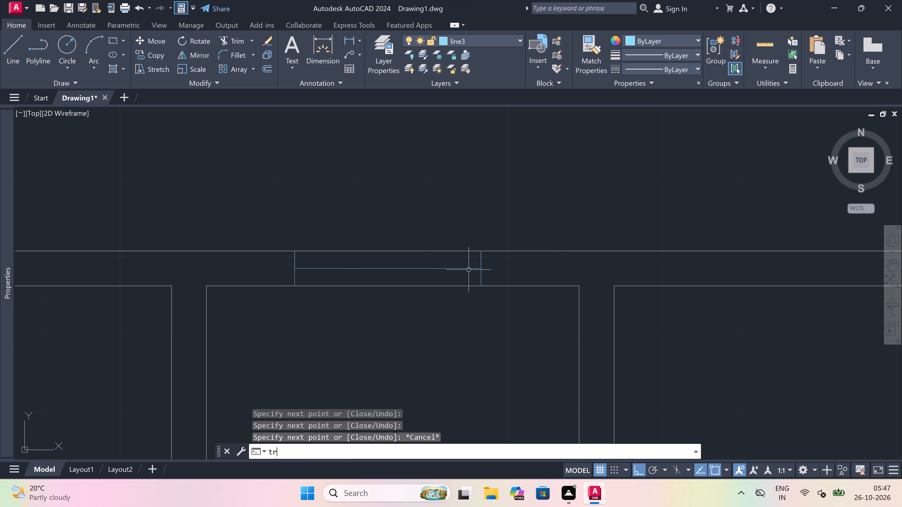
{"action": "key", "text": "space"}
{"action": "left_click", "coordinate": [432, 281]}
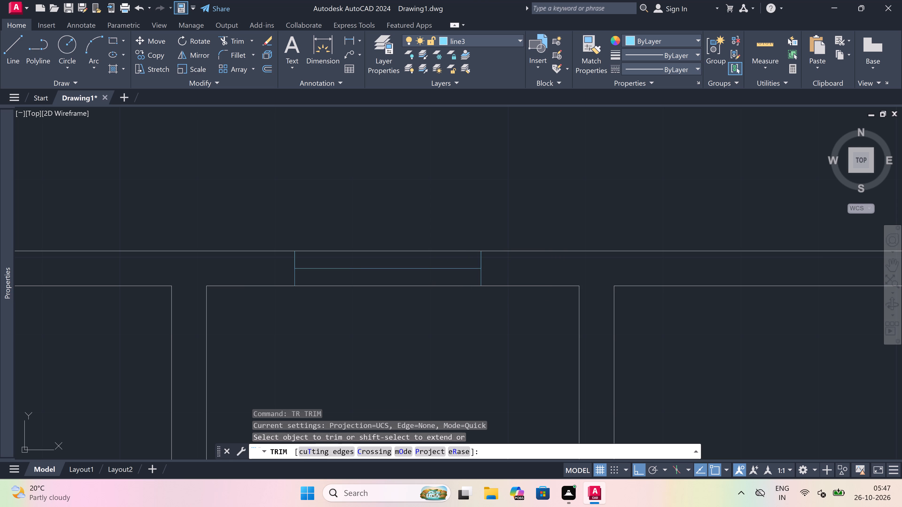
{"action": "left_click", "coordinate": [412, 296]}
{"action": "left_click", "coordinate": [397, 260]}
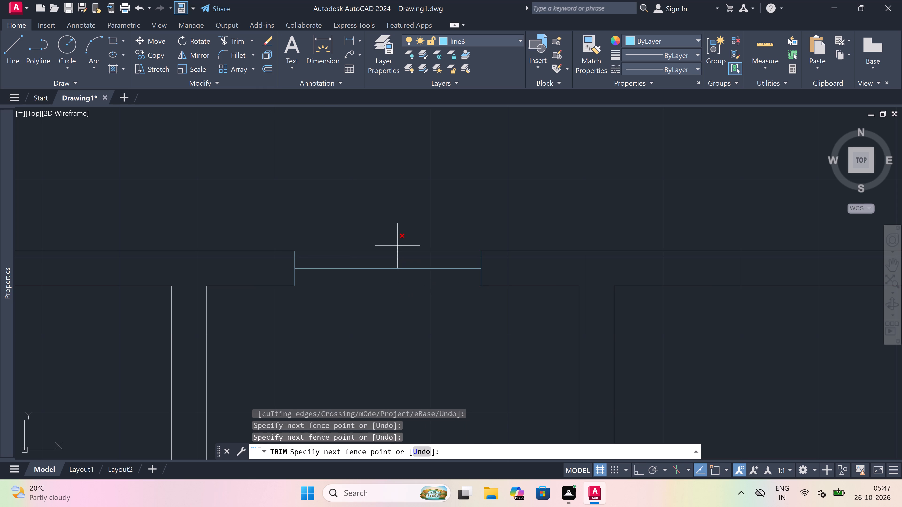
{"action": "left_click", "coordinate": [401, 233]}
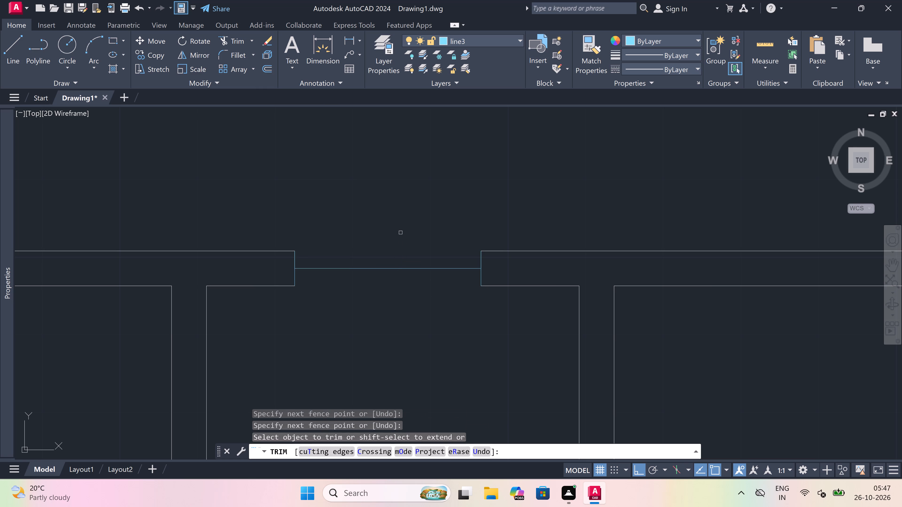
{"action": "key", "text": "Escape"}
Draw the inner and outer face lines of the 2' window between its jambs in the narrow room's north wall.
{"action": "type", "text": "l"}
{"action": "key", "text": "space"}
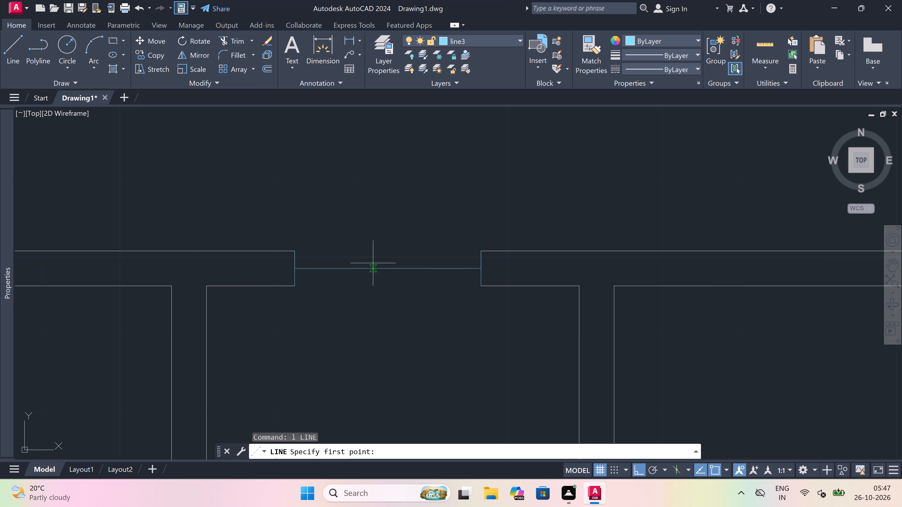
{"action": "left_click", "coordinate": [294, 290]}
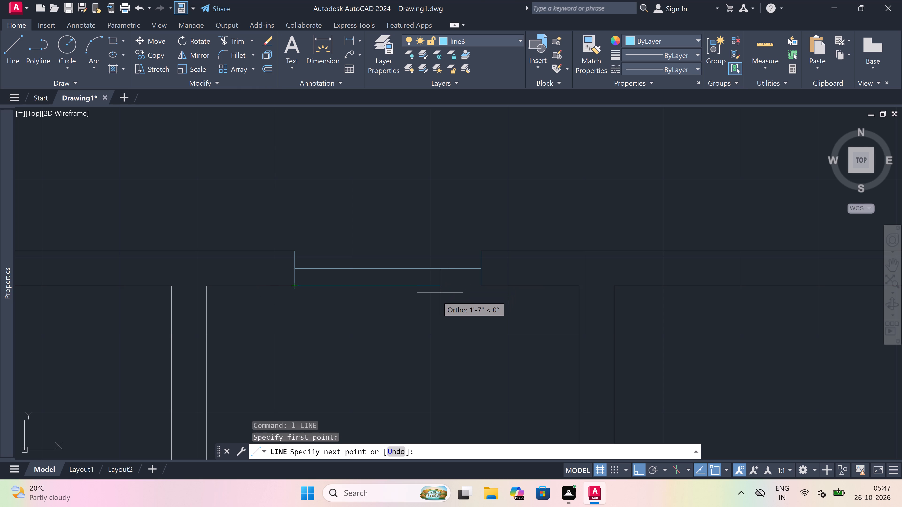
{"action": "left_click", "coordinate": [481, 286]}
{"action": "key", "text": "Escape"}
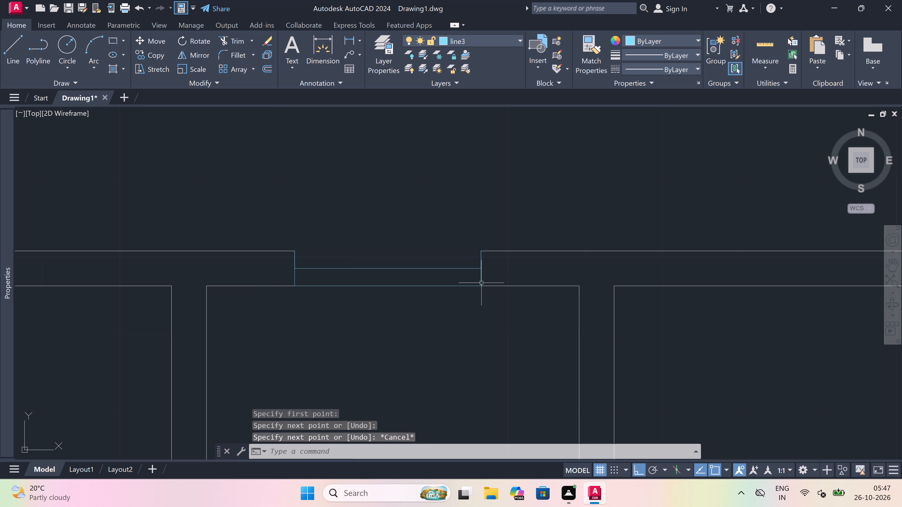
{"action": "key", "text": "space"}
{"action": "left_click_drag", "start_coordinate": [486, 250], "coordinate": [475, 254]}
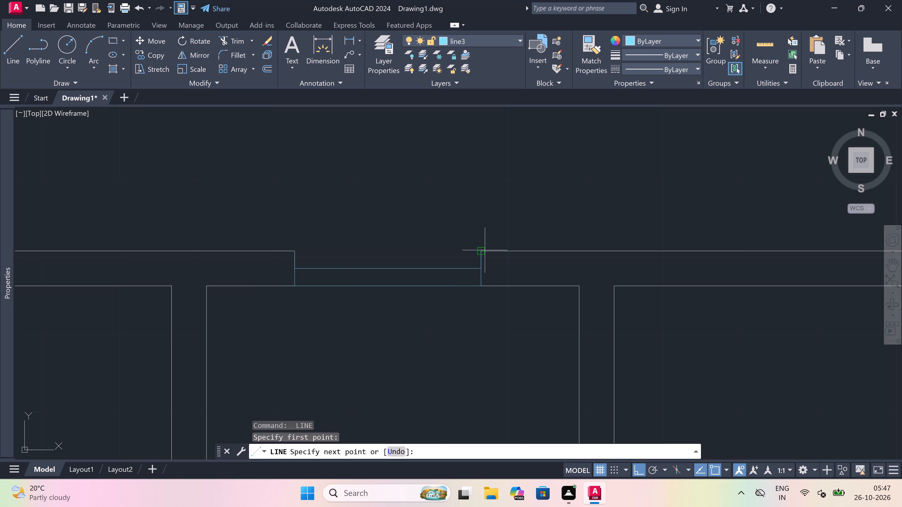
{"action": "left_click_drag", "start_coordinate": [475, 254], "coordinate": [478, 253]}
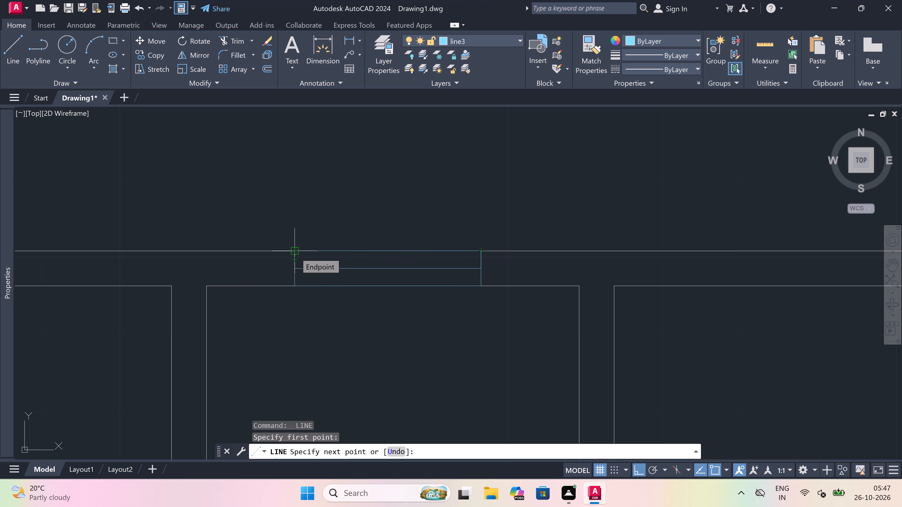
{"action": "left_click", "coordinate": [295, 253]}
{"action": "key", "text": "Escape"}
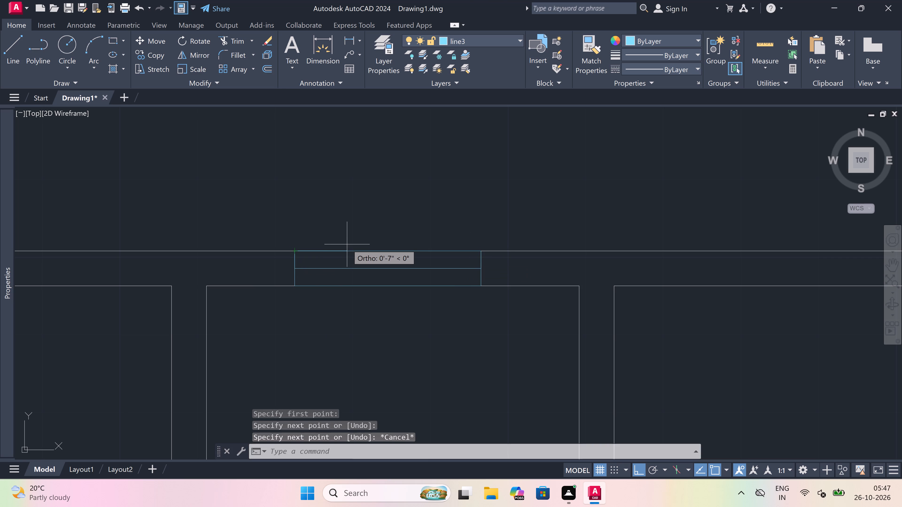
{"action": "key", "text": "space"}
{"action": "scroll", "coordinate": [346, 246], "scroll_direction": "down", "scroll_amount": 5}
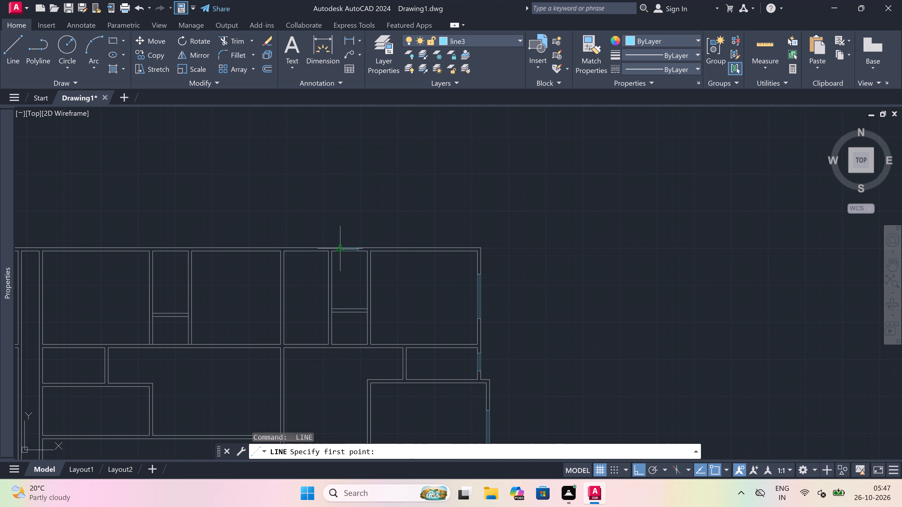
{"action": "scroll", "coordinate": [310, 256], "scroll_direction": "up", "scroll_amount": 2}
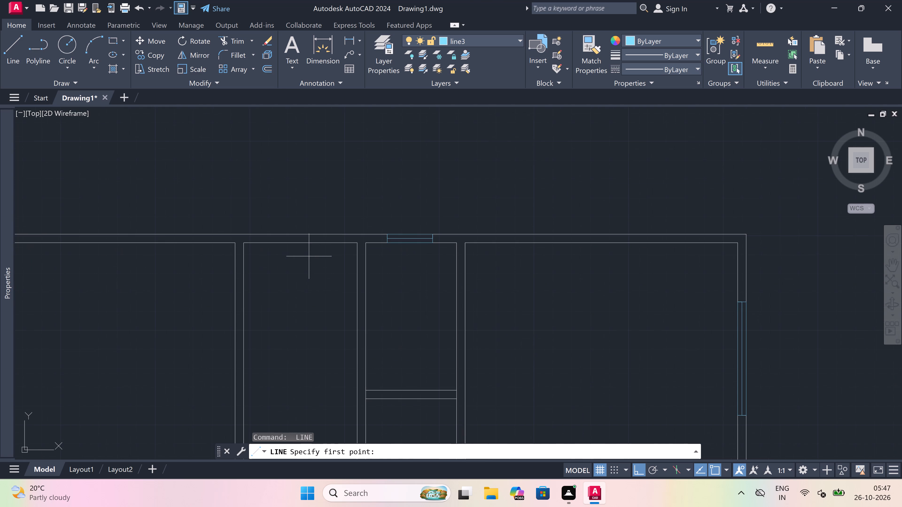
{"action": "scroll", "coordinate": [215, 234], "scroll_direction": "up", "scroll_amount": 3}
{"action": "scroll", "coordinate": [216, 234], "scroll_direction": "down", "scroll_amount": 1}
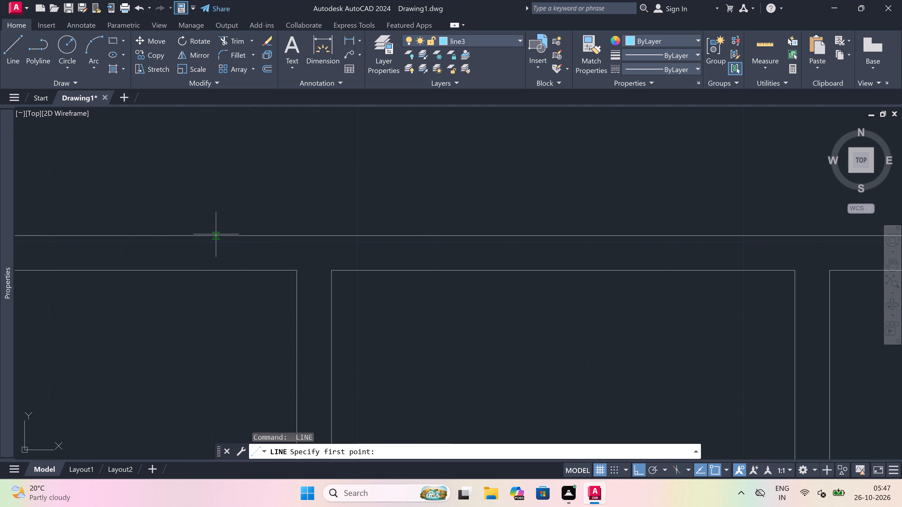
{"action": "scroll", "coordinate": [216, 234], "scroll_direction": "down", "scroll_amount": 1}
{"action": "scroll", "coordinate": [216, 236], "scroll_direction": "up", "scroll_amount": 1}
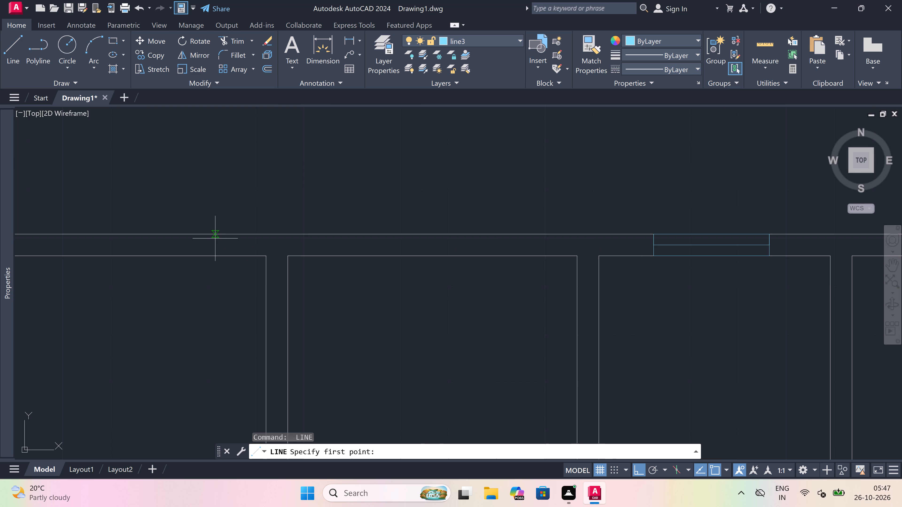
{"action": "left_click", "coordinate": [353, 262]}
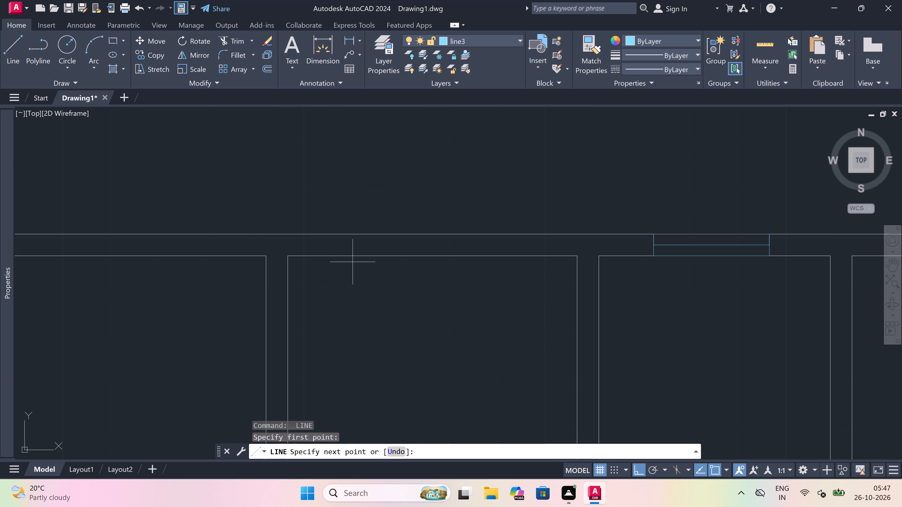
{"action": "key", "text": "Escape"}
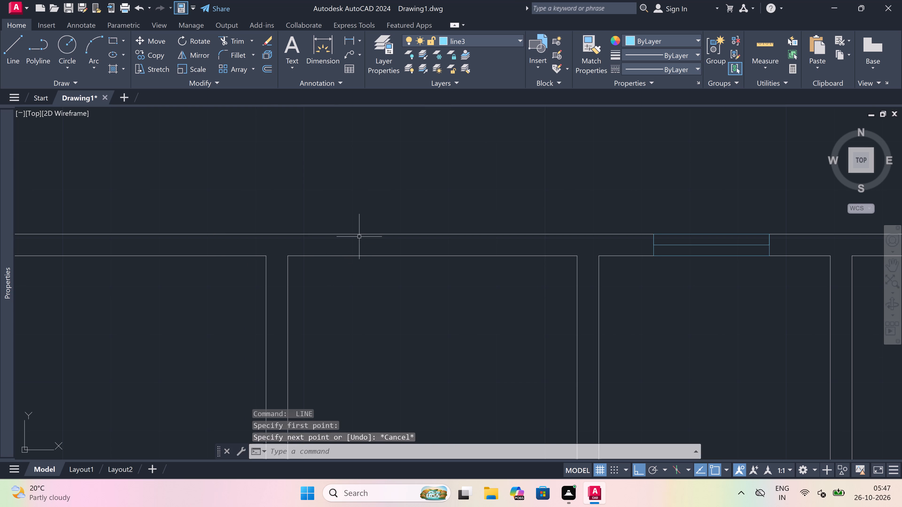
Outline a 3' window in the north wall one room further west, with a full west jamb, a centreline and an east jamb reaching the outer face.
{"action": "key", "text": "space"}
{"action": "left_click", "coordinate": [359, 237]}
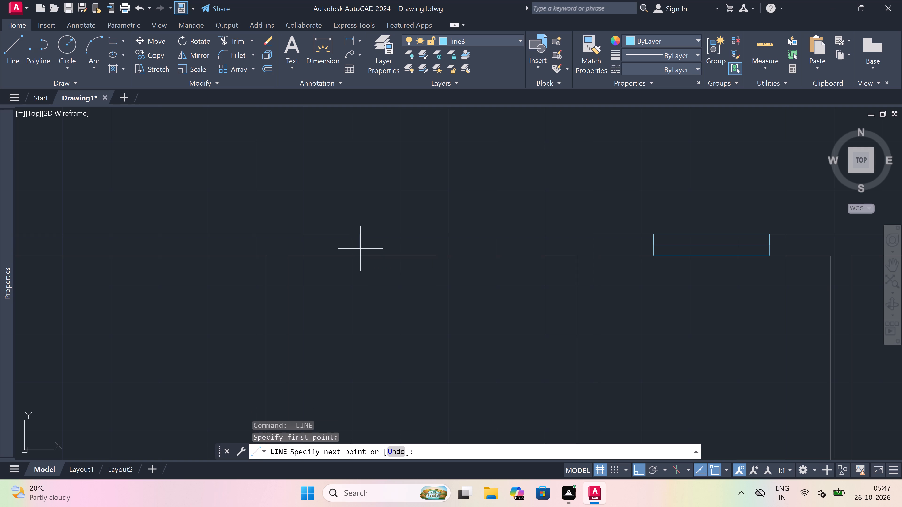
{"action": "left_click", "coordinate": [357, 257]}
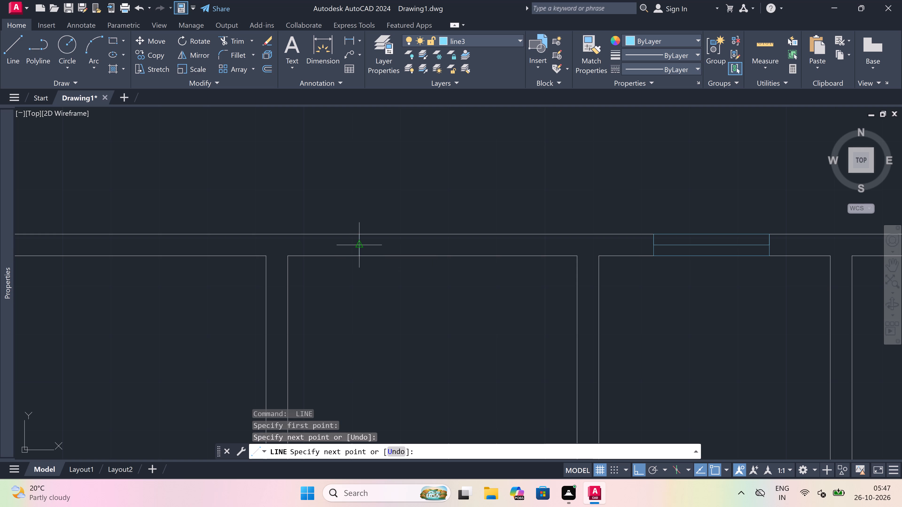
{"action": "left_click", "coordinate": [356, 243]}
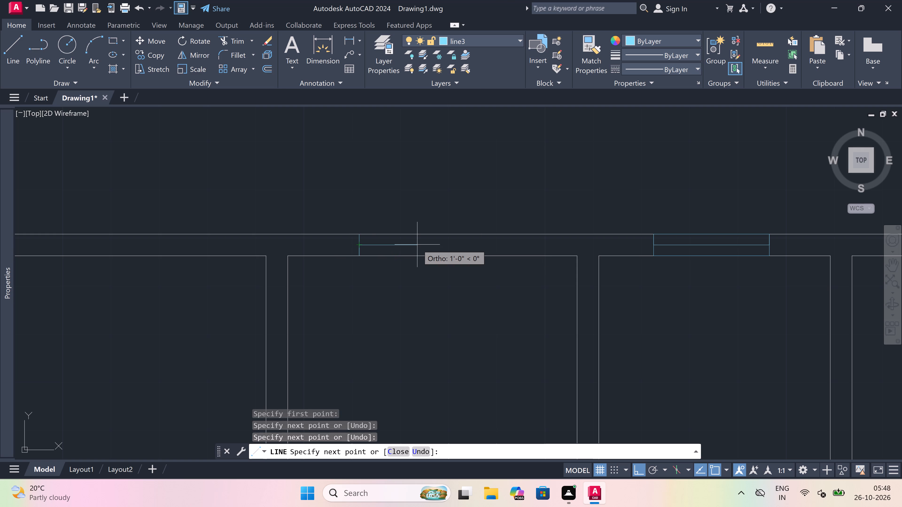
{"action": "key", "text": "3"}
{"action": "type", "text": "'"}
{"action": "key", "text": "space"}
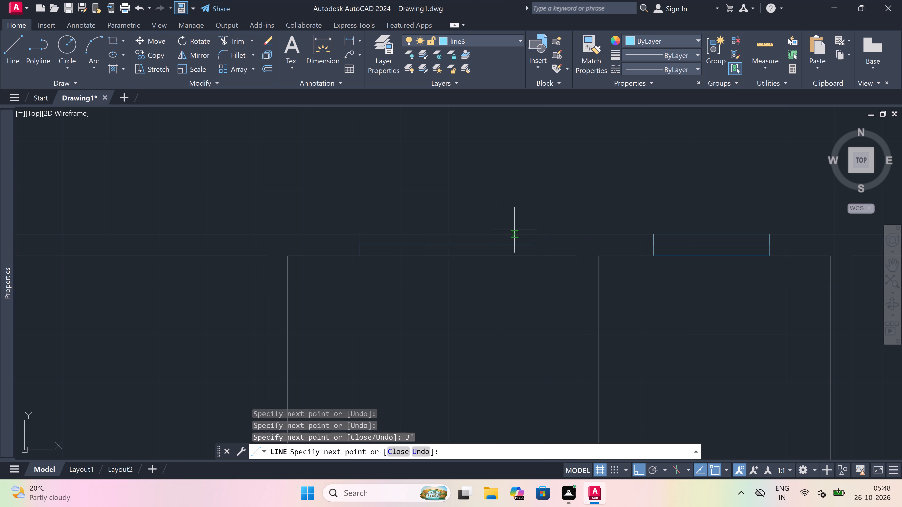
{"action": "left_click", "coordinate": [536, 230]}
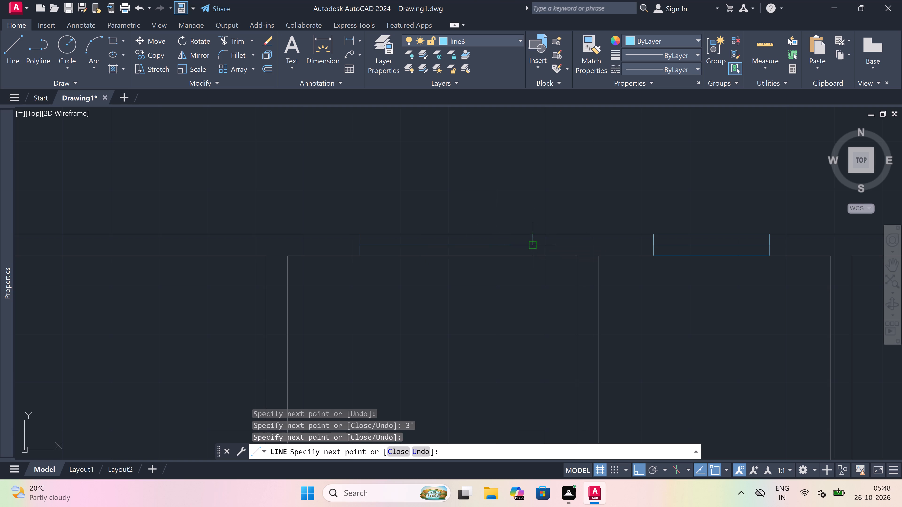
{"action": "left_click_drag", "start_coordinate": [533, 250], "coordinate": [531, 240]}
{"action": "key", "text": "Escape"}
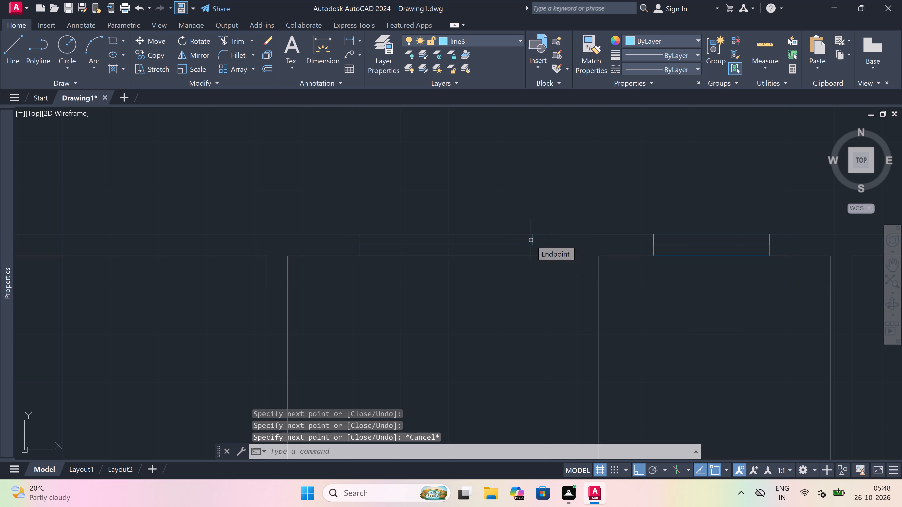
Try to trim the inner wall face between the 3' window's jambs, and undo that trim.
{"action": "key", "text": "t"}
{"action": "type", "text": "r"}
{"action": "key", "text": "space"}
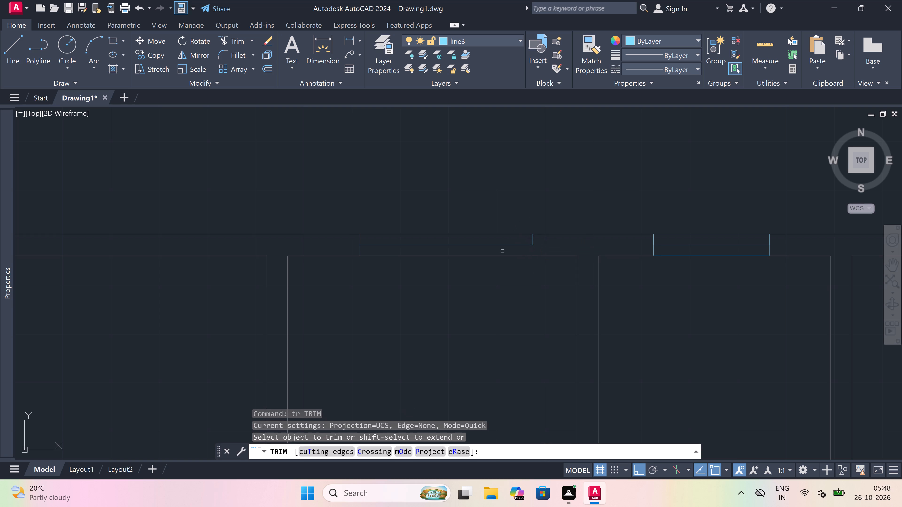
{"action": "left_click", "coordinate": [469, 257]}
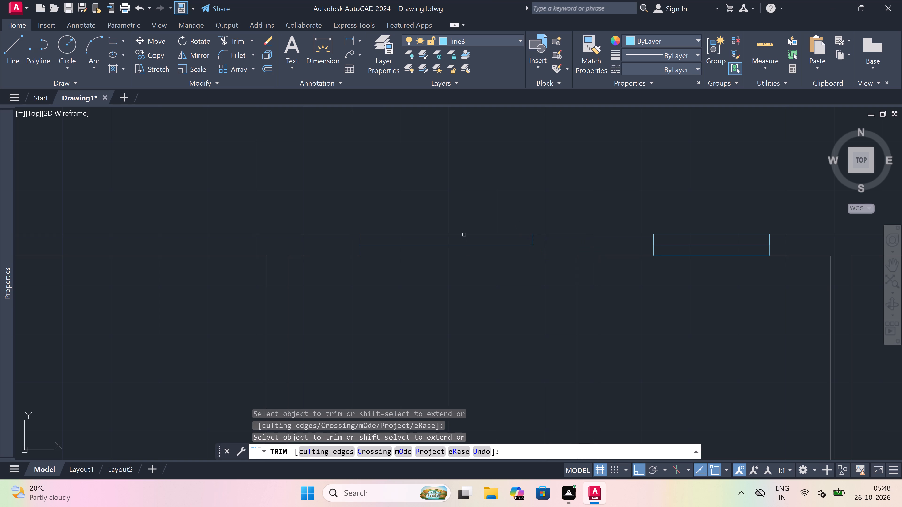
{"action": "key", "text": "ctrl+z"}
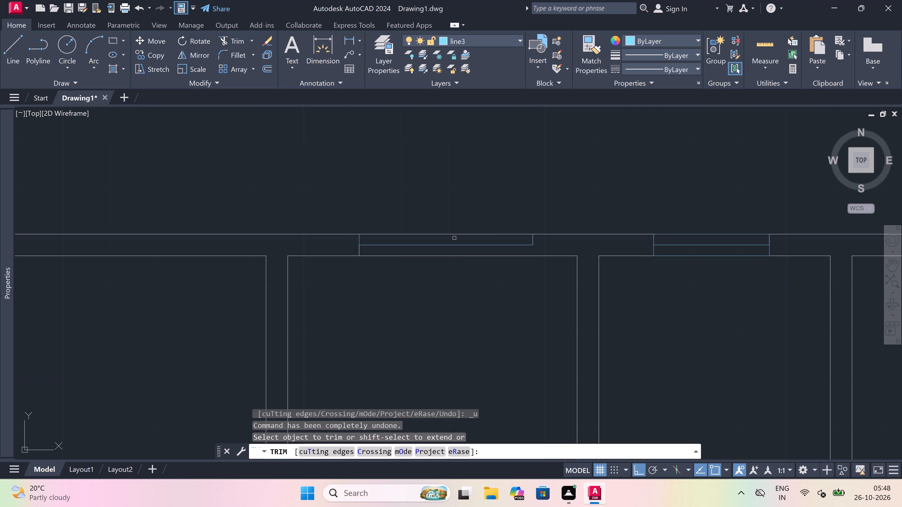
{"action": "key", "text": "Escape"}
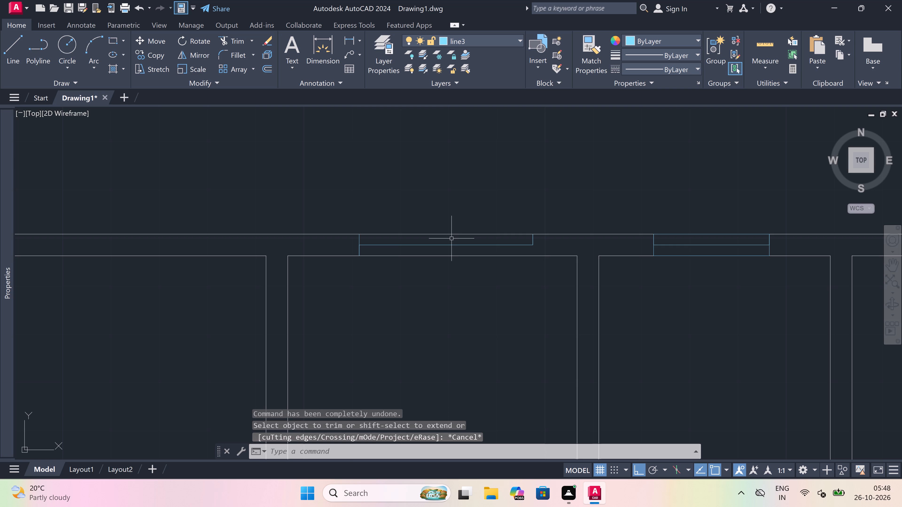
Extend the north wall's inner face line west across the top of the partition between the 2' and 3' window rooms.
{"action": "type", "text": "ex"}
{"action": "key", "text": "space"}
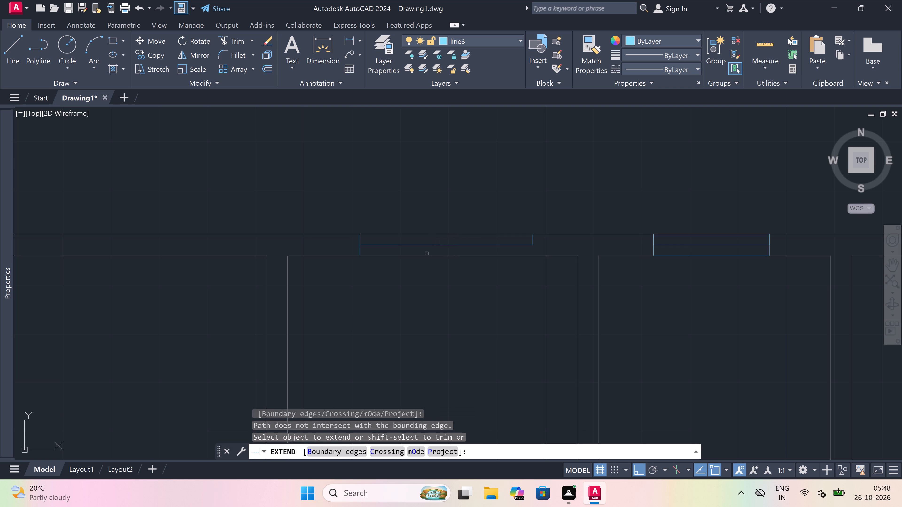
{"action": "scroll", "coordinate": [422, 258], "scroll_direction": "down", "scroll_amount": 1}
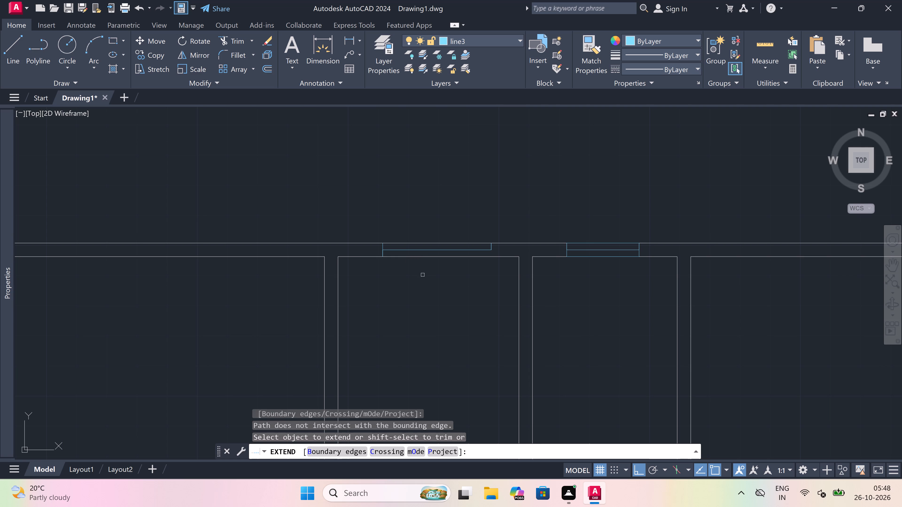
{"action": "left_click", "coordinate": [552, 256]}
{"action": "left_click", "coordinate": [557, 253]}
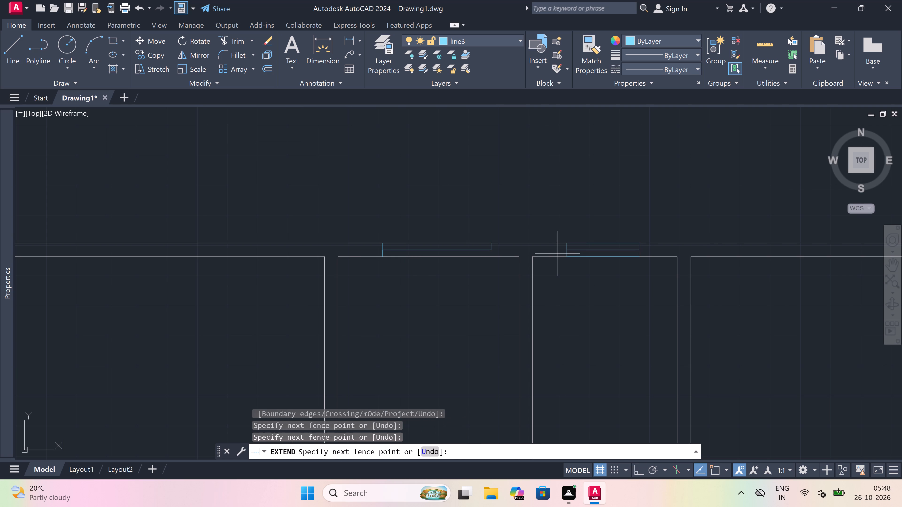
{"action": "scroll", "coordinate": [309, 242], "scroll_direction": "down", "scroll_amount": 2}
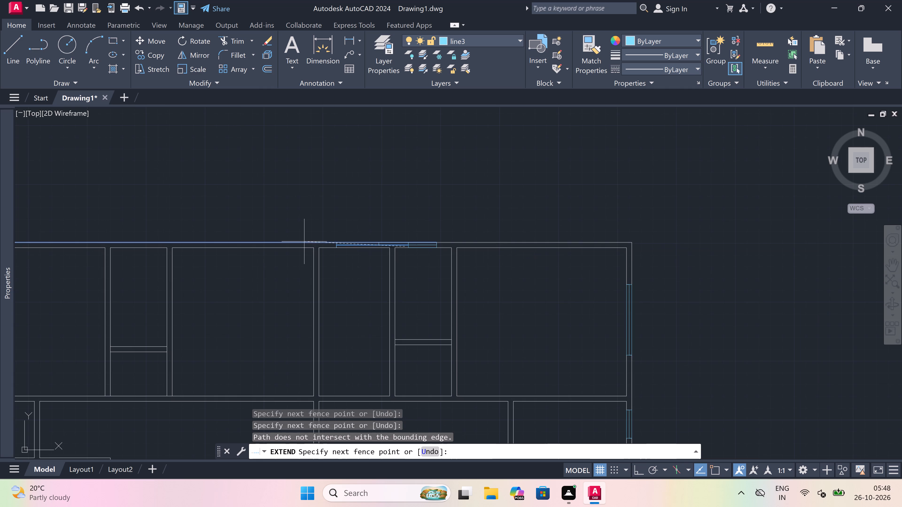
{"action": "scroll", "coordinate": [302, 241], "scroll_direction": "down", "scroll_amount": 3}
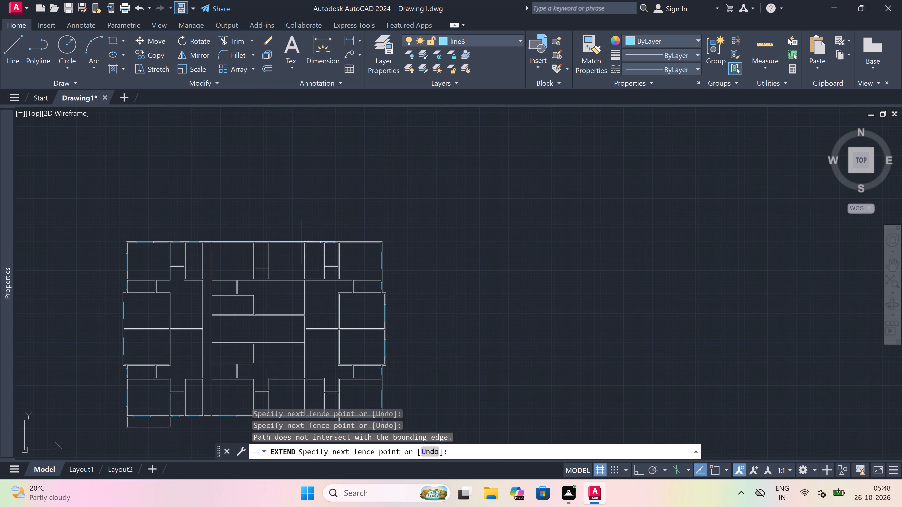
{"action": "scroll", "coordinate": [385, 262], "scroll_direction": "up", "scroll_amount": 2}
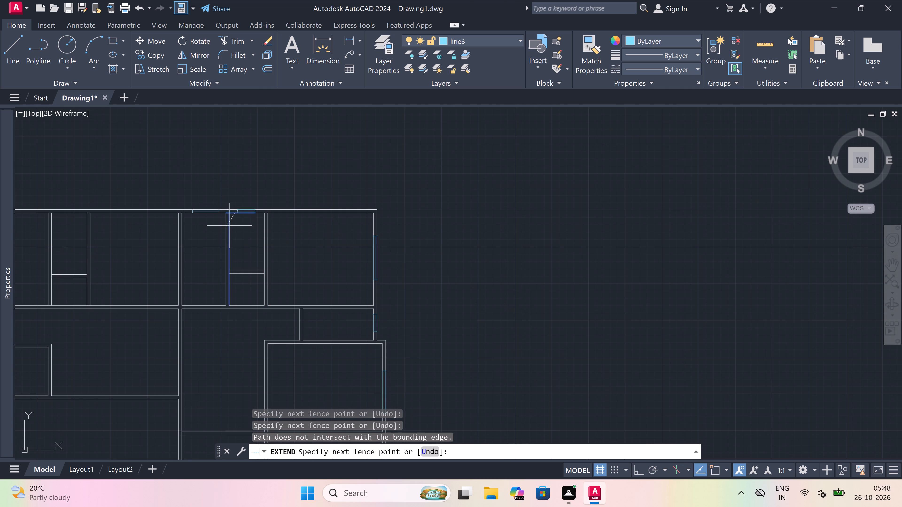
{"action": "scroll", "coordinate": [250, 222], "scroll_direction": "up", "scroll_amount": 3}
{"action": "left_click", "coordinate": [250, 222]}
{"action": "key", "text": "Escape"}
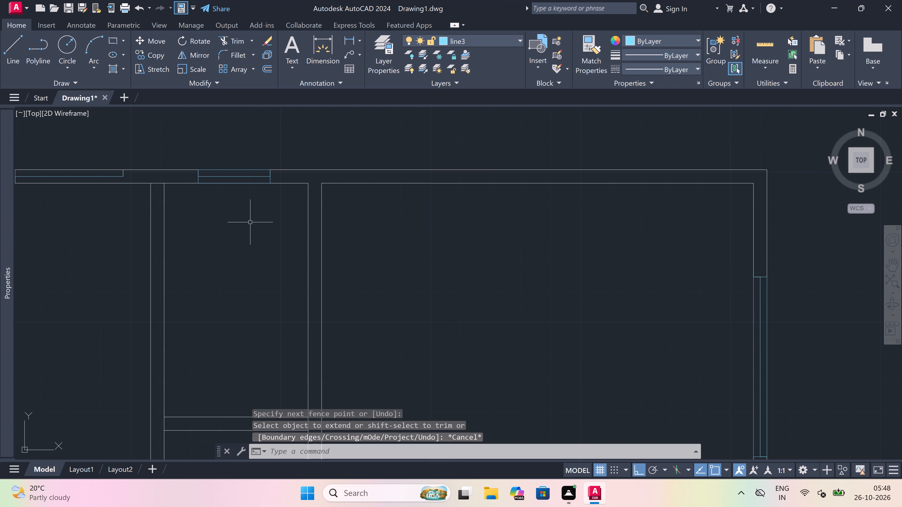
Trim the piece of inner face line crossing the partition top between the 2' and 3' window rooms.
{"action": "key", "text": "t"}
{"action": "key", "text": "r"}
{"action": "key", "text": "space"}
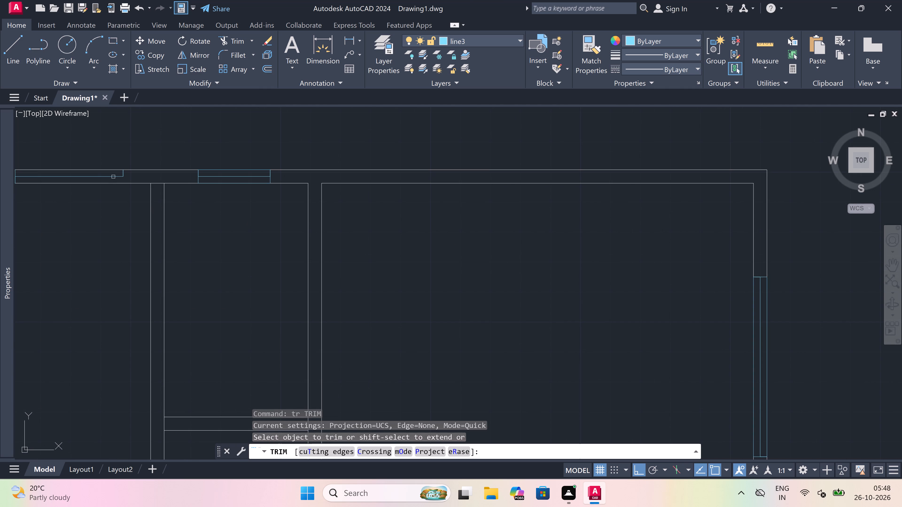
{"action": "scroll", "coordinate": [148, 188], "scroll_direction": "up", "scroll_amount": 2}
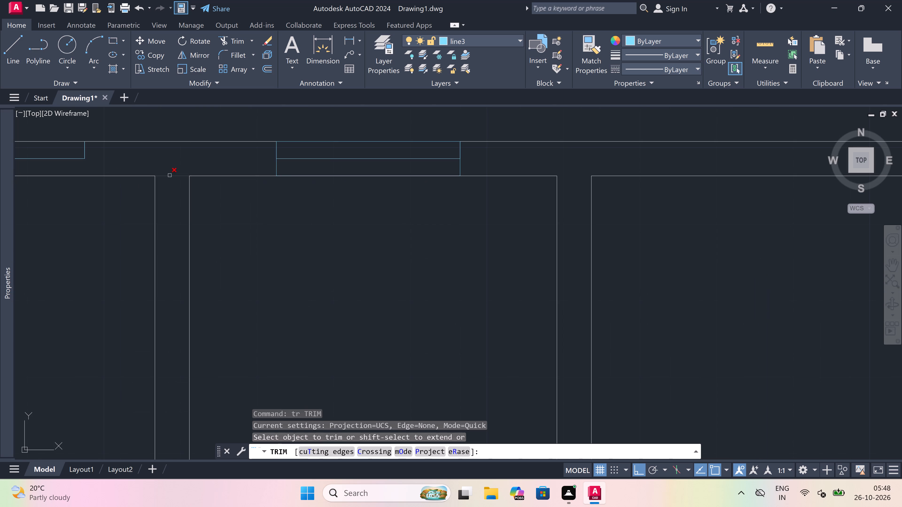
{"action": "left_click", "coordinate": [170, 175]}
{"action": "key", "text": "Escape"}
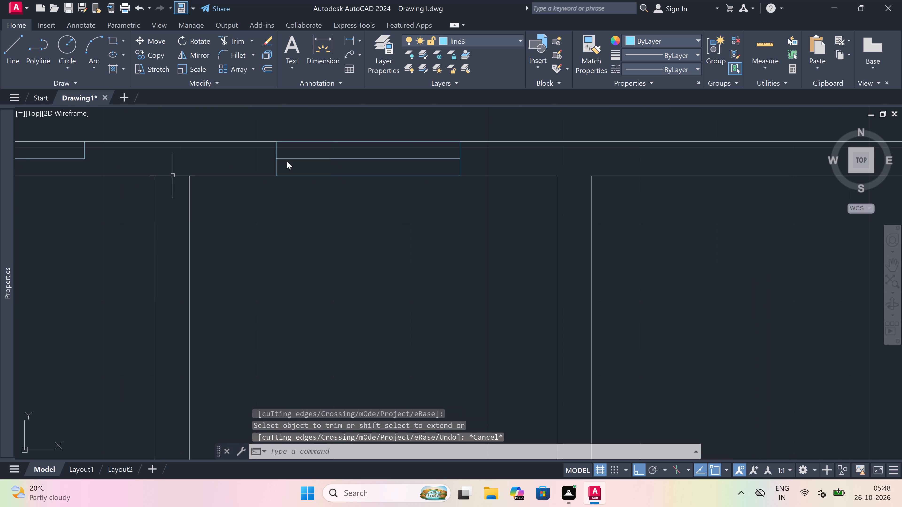
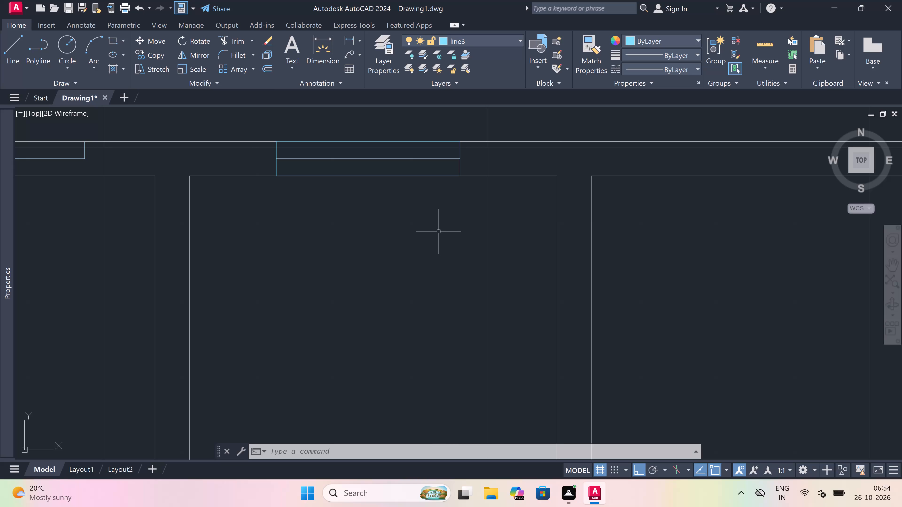
Draw a window's two jambs across the northeast corner room's north wall, joined by a 5' line along the wall's middle.
{"action": "key", "text": "Escape"}
{"action": "scroll", "coordinate": [434, 228], "scroll_direction": "down", "scroll_amount": 3}
{"action": "type", "text": "l"}
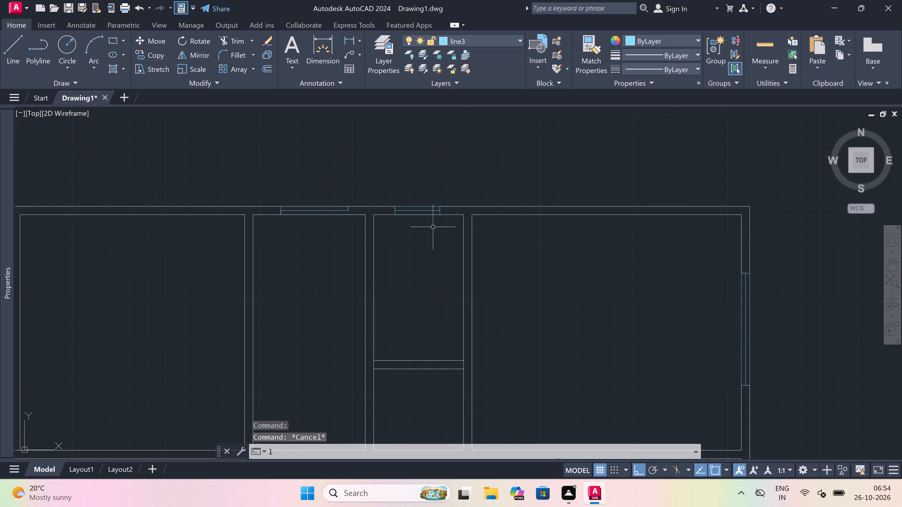
{"action": "key", "text": "space"}
{"action": "scroll", "coordinate": [433, 227], "scroll_direction": "down", "scroll_amount": 3}
{"action": "scroll", "coordinate": [454, 221], "scroll_direction": "up", "scroll_amount": 3}
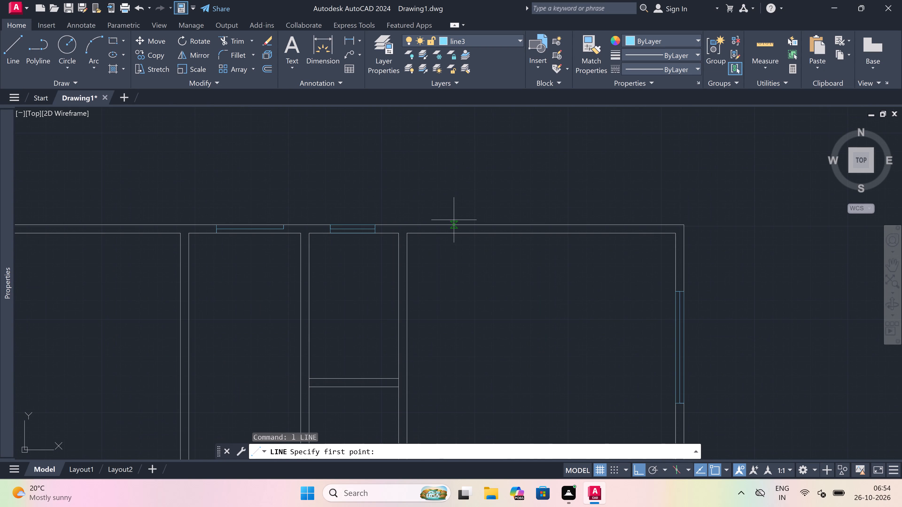
{"action": "left_click", "coordinate": [467, 233]}
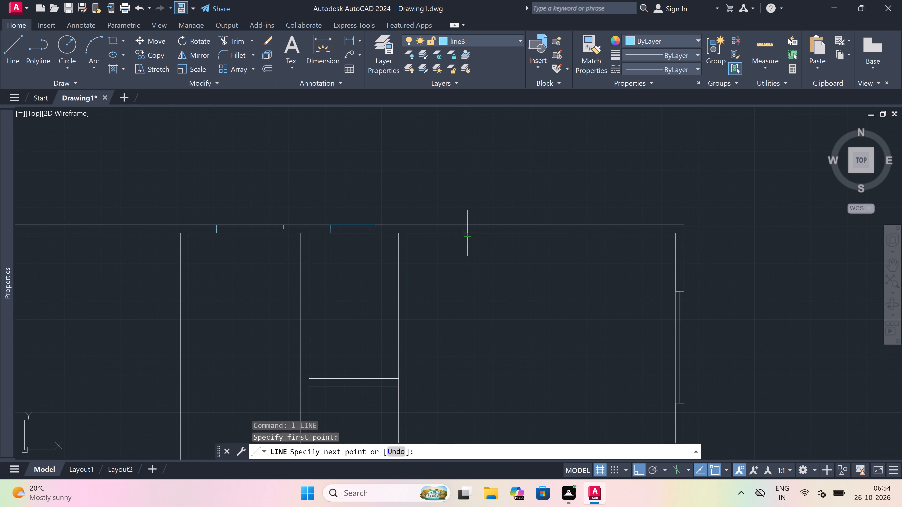
{"action": "scroll", "coordinate": [467, 229], "scroll_direction": "up", "scroll_amount": 2}
{"action": "left_click", "coordinate": [470, 217]}
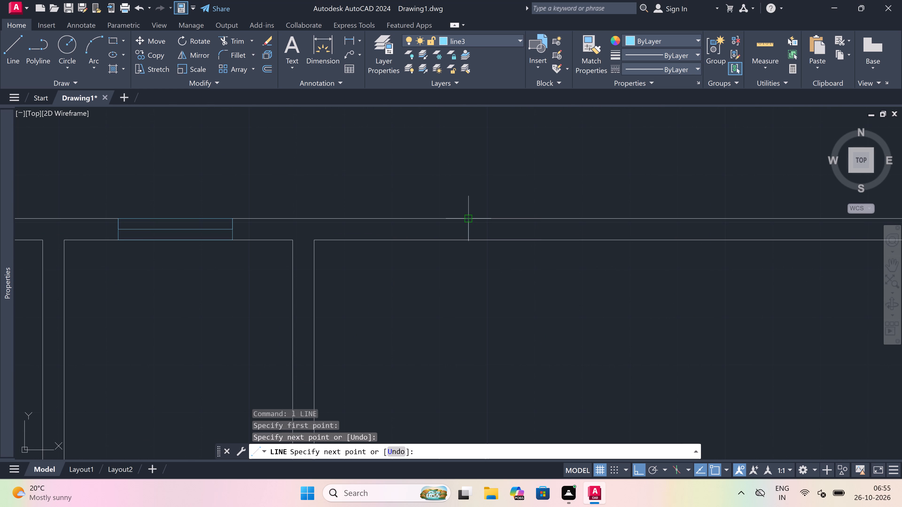
{"action": "left_click", "coordinate": [470, 230]}
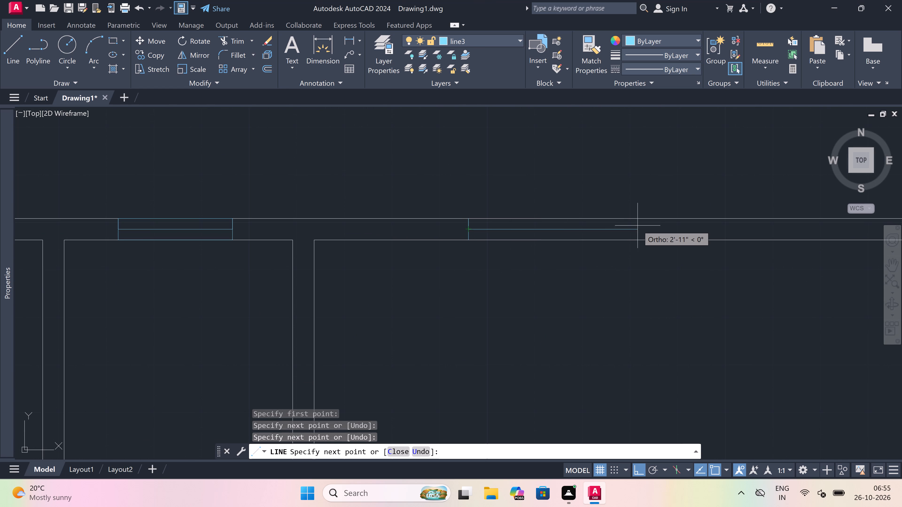
{"action": "type", "text": "5'"}
{"action": "key", "text": "space"}
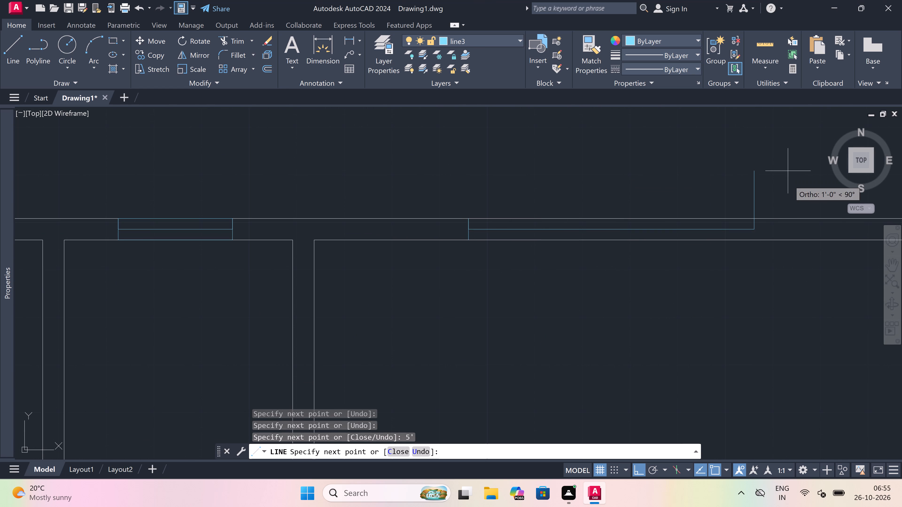
{"action": "left_click", "coordinate": [758, 219]}
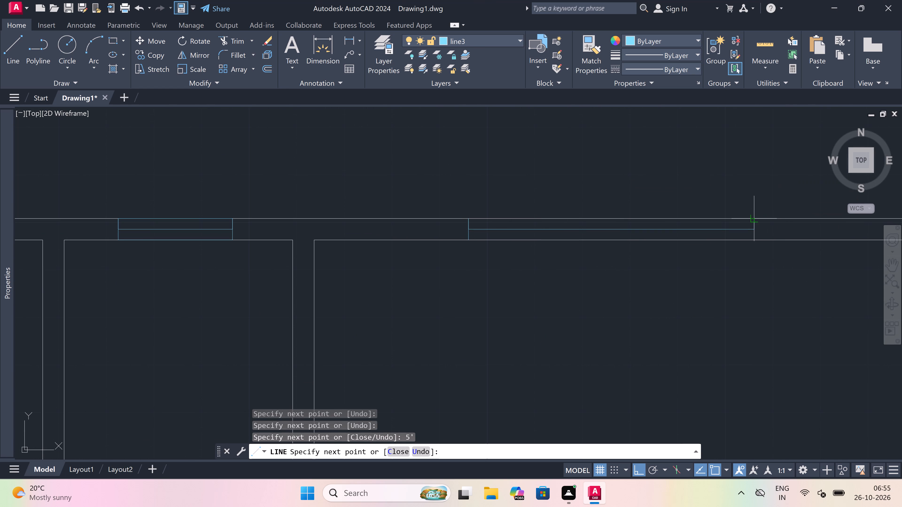
{"action": "left_click", "coordinate": [752, 238]}
{"action": "key", "text": "Escape"}
Trim both north wall lines between the jambs of the northeast room's new window.
{"action": "type", "text": "tr"}
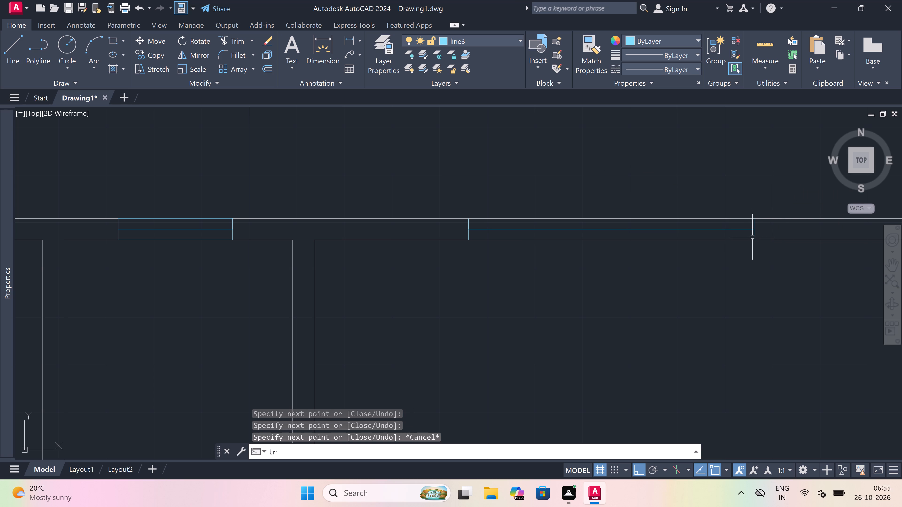
{"action": "key", "text": "space"}
{"action": "left_click", "coordinate": [734, 238]}
{"action": "left_click", "coordinate": [698, 273]}
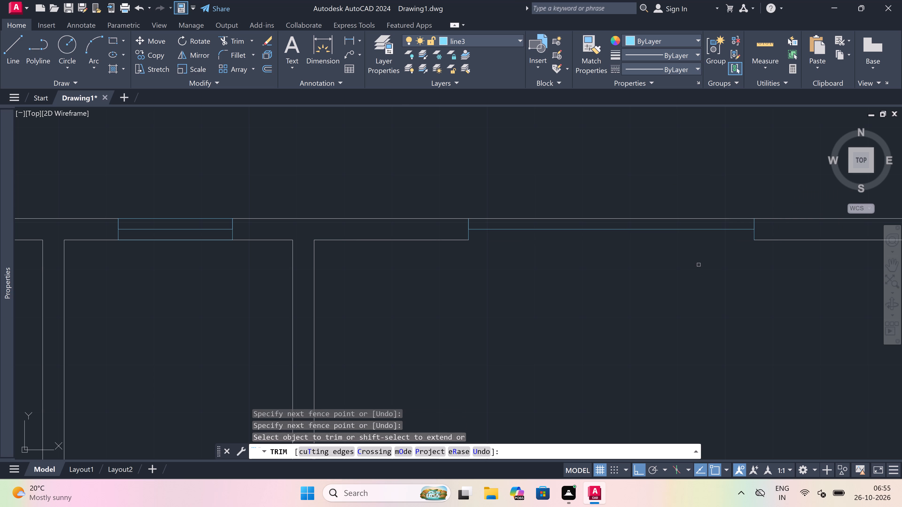
{"action": "left_click", "coordinate": [707, 218]}
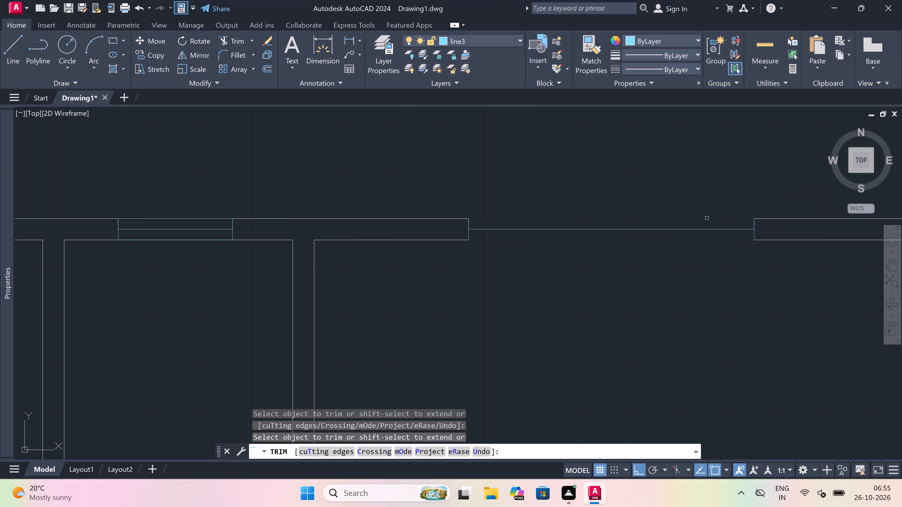
{"action": "key", "text": "Escape"}
Close the northeast room's window with lines between its jambs along the outer and inner wall faces.
{"action": "key", "text": "l"}
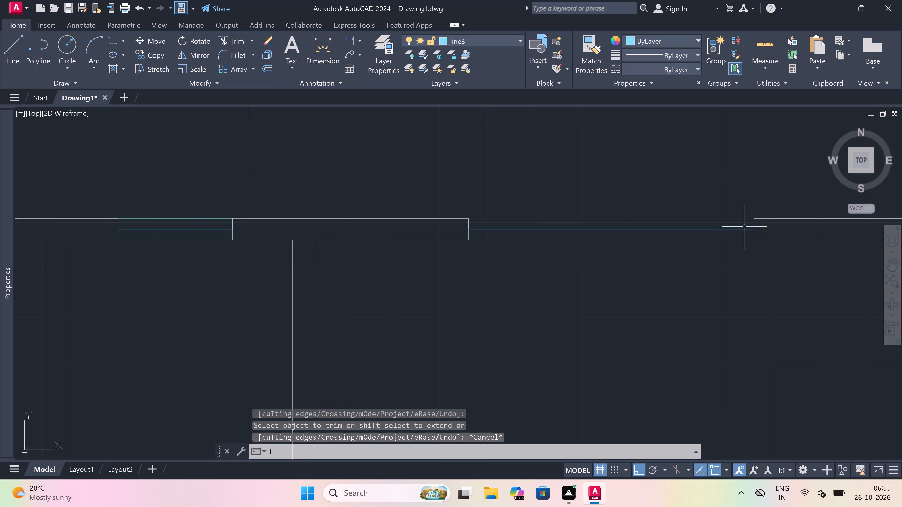
{"action": "key", "text": "space"}
{"action": "left_click_drag", "start_coordinate": [750, 219], "coordinate": [735, 219]}
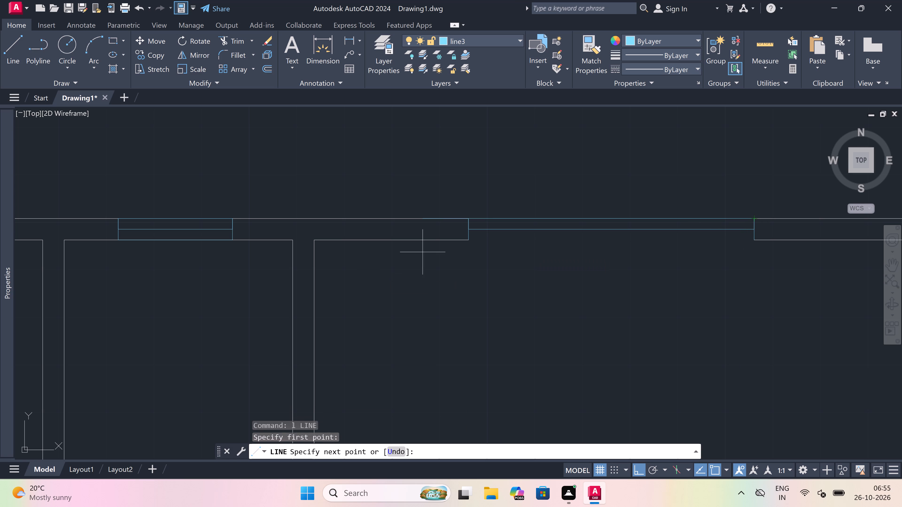
{"action": "left_click", "coordinate": [467, 218]}
{"action": "key", "text": "Escape"}
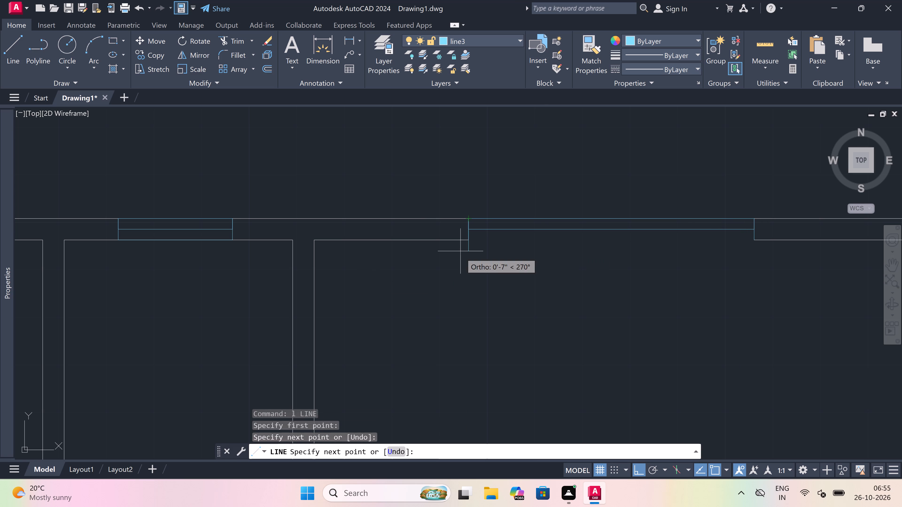
{"action": "key", "text": "space"}
{"action": "left_click_drag", "start_coordinate": [467, 242], "coordinate": [500, 238]}
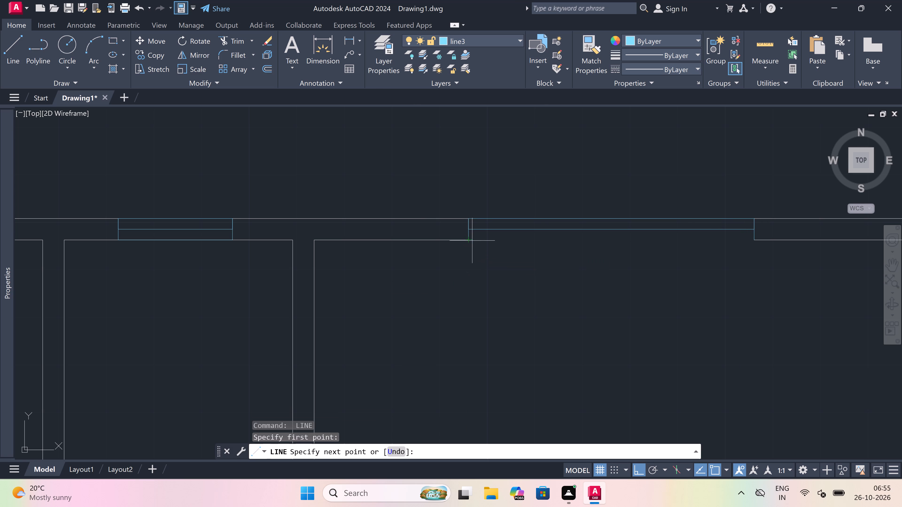
{"action": "left_click", "coordinate": [750, 238]}
{"action": "key", "text": "Escape"}
Draw jambs and a 5' mid-wall line for a window in the north wall of the room just east of the long narrow corridor.
{"action": "scroll", "coordinate": [612, 227], "scroll_direction": "down", "scroll_amount": 3}
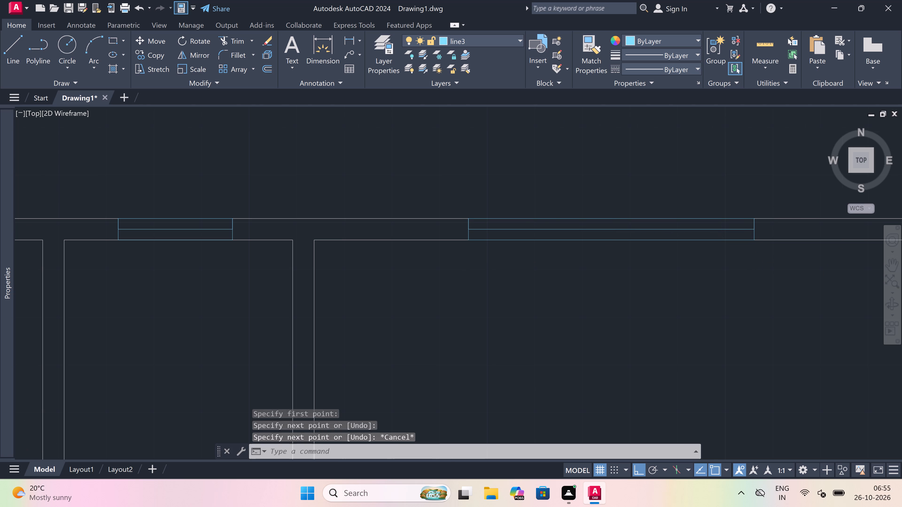
{"action": "scroll", "coordinate": [612, 227], "scroll_direction": "down", "scroll_amount": 2}
{"action": "key", "text": "space"}
{"action": "scroll", "coordinate": [508, 241], "scroll_direction": "up", "scroll_amount": 2}
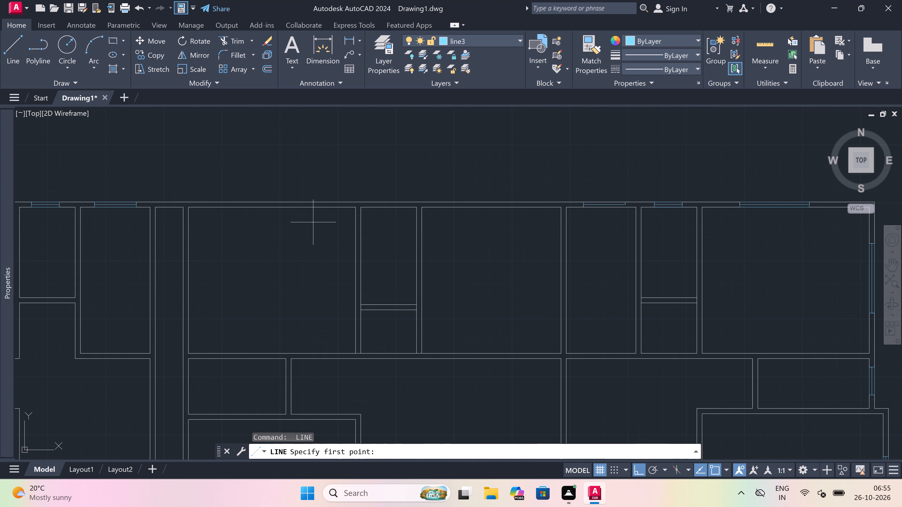
{"action": "scroll", "coordinate": [221, 195], "scroll_direction": "up", "scroll_amount": 2}
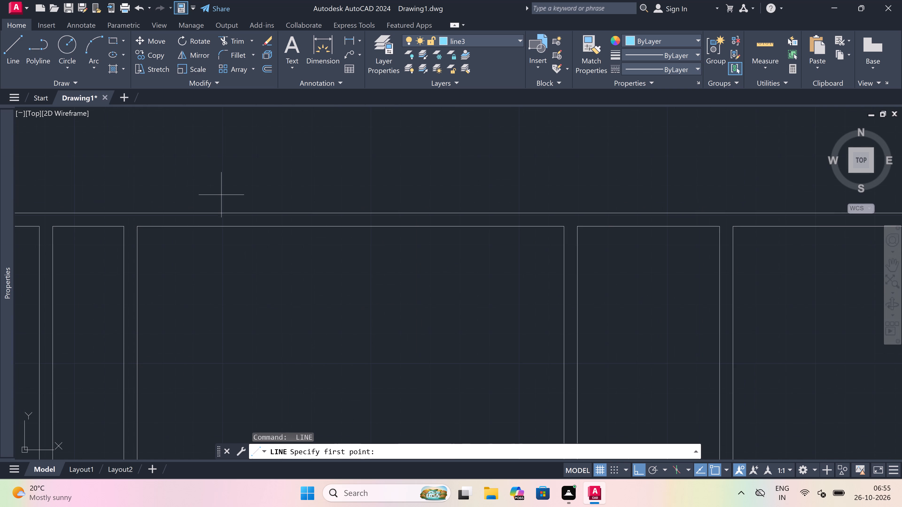
{"action": "left_click", "coordinate": [217, 215]}
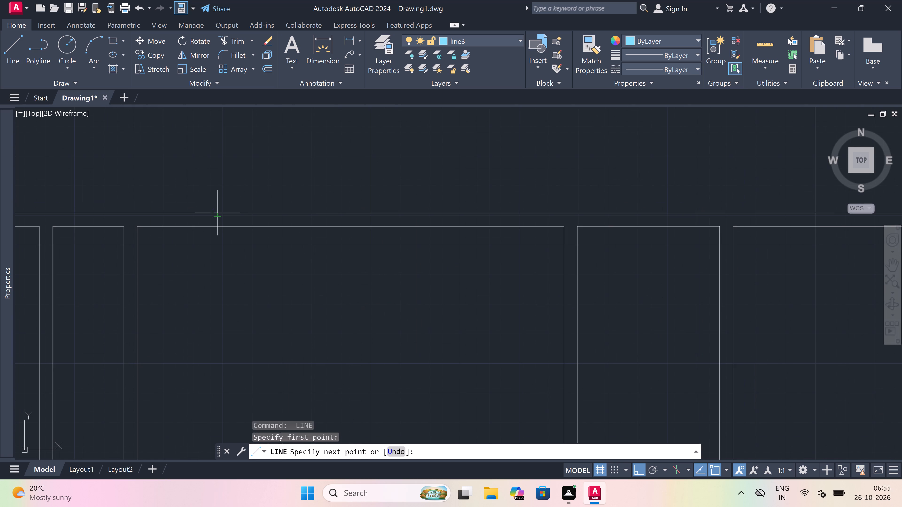
{"action": "left_click", "coordinate": [219, 223]}
{"action": "left_click", "coordinate": [219, 218]}
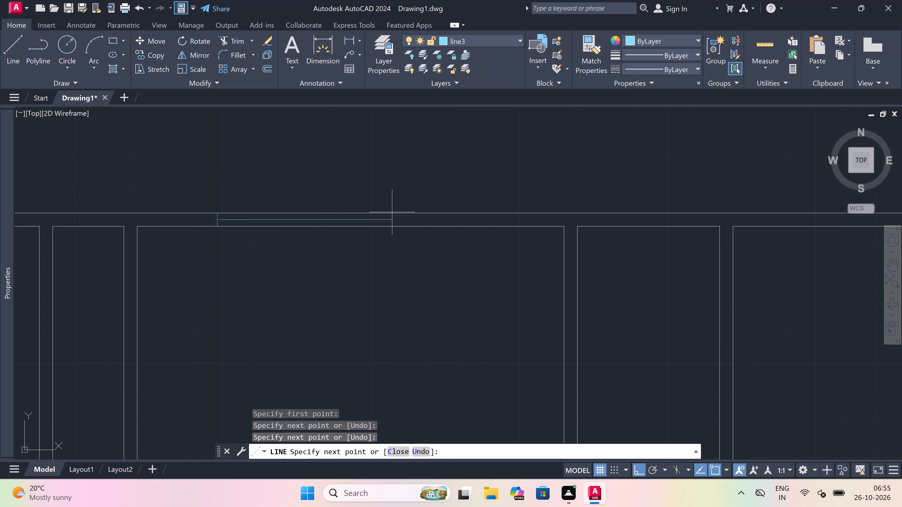
{"action": "type", "text": "5'"}
{"action": "key", "text": "space"}
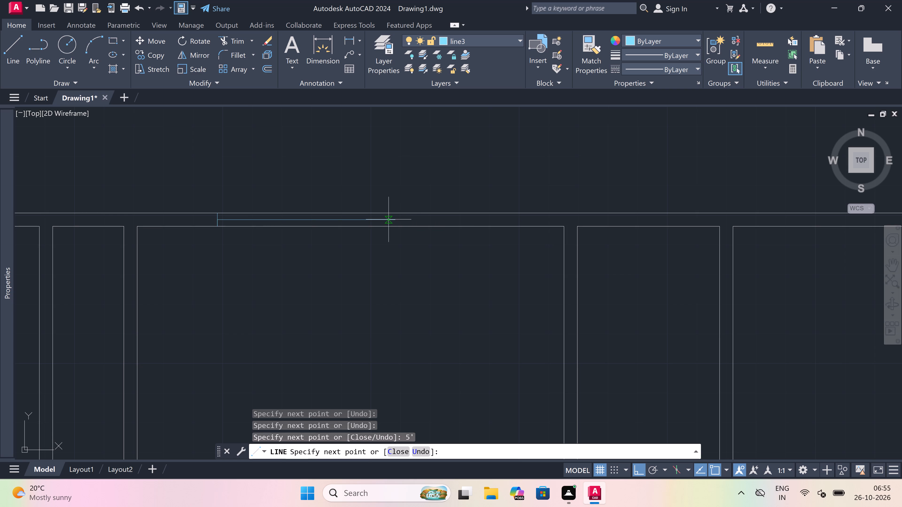
{"action": "scroll", "coordinate": [389, 218], "scroll_direction": "up", "scroll_amount": 3}
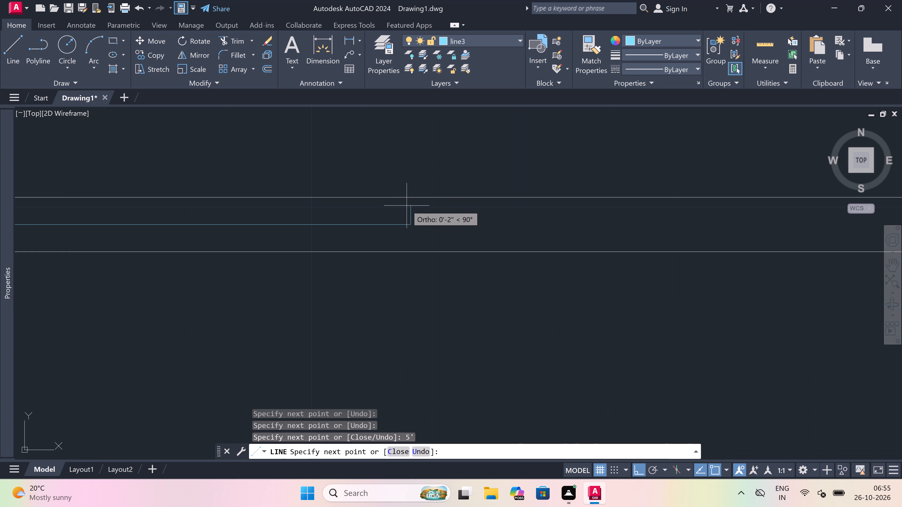
{"action": "left_click", "coordinate": [407, 197]}
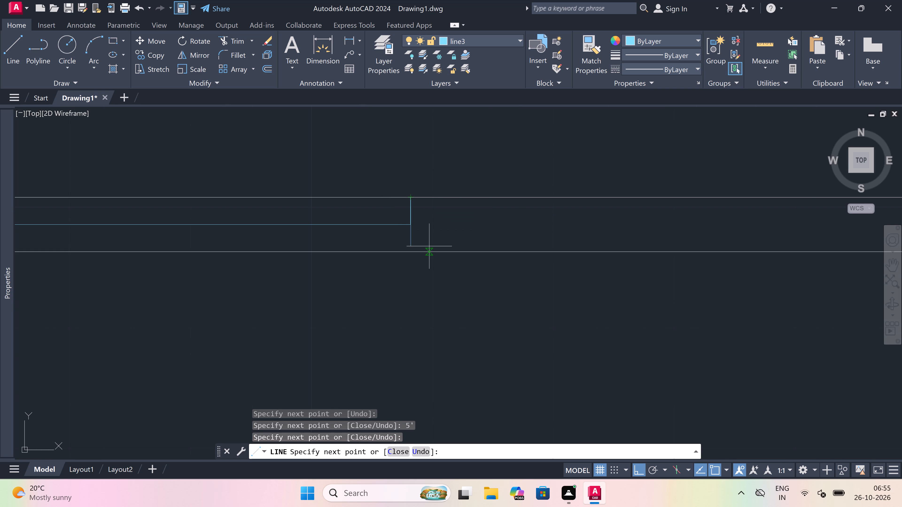
{"action": "left_click", "coordinate": [410, 254]}
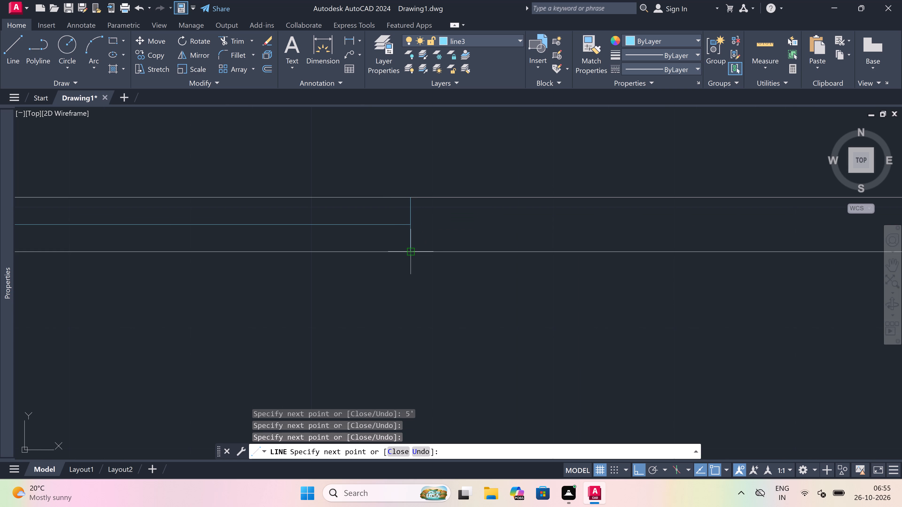
{"action": "key", "text": "Escape"}
Trim both north wall lines between the jambs of the new window east of the corridor.
{"action": "scroll", "coordinate": [410, 253], "scroll_direction": "down", "scroll_amount": 3}
{"action": "type", "text": "tr"}
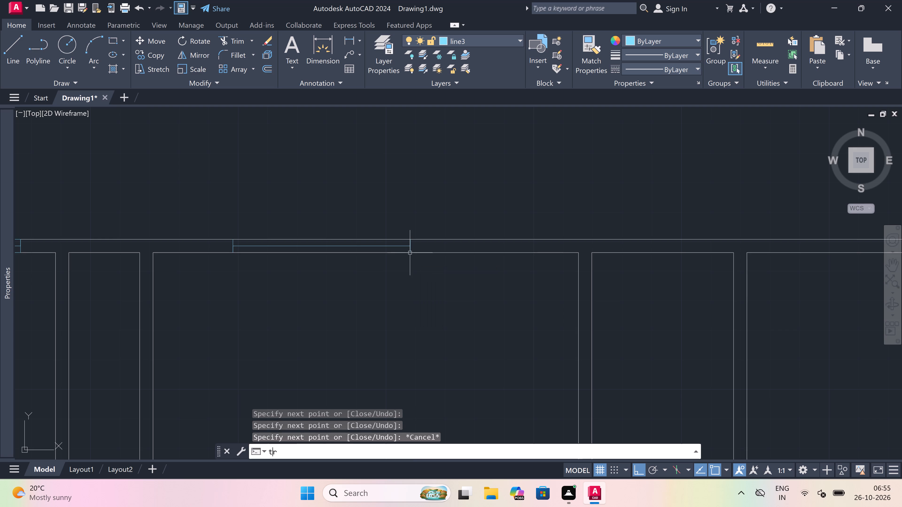
{"action": "key", "text": "space"}
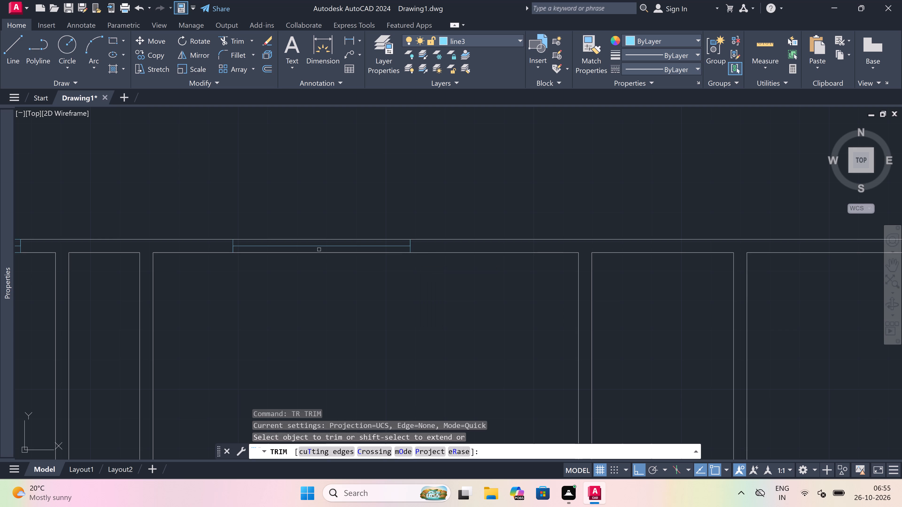
{"action": "left_click", "coordinate": [319, 250]}
{"action": "left_click", "coordinate": [319, 263]}
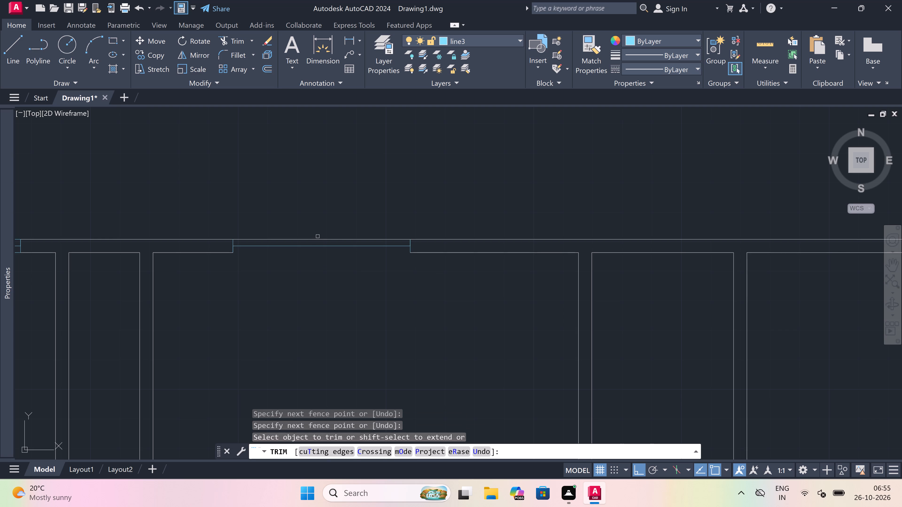
{"action": "left_click", "coordinate": [319, 239]}
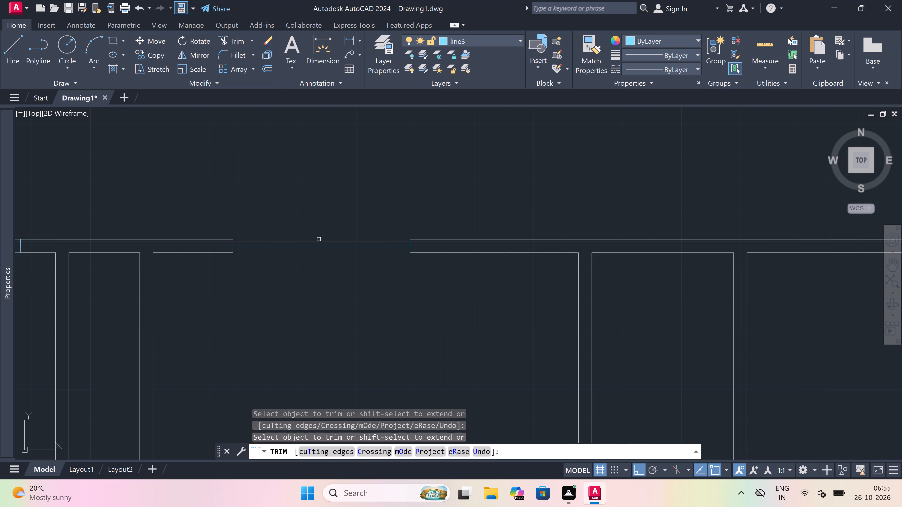
{"action": "key", "text": "Escape"}
Close the window east of the corridor with lines between its jambs along the outer and inner wall faces.
{"action": "type", "text": "l"}
{"action": "key", "text": "space"}
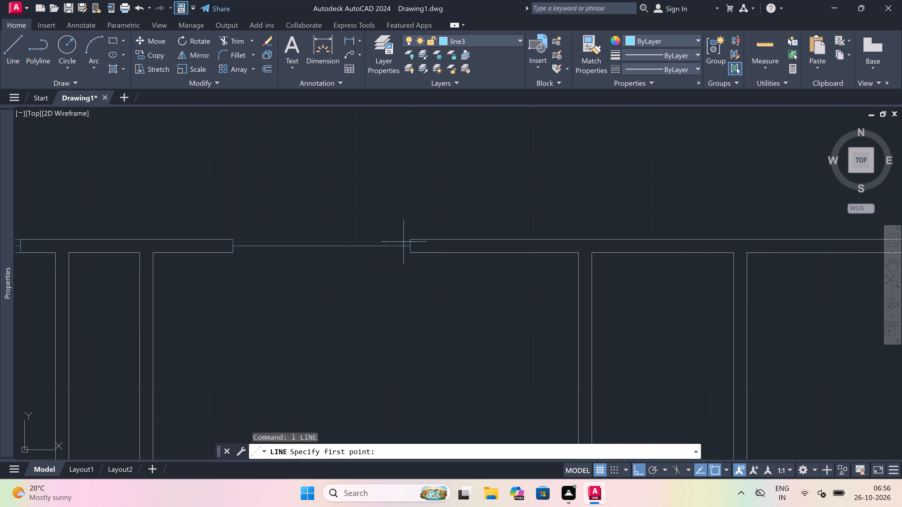
{"action": "left_click_drag", "start_coordinate": [408, 237], "coordinate": [403, 237]}
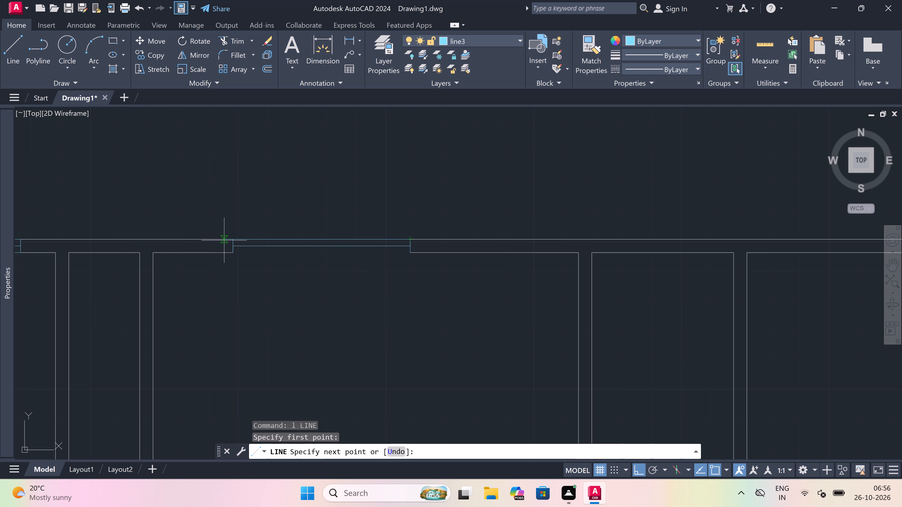
{"action": "left_click", "coordinate": [235, 240]}
{"action": "key", "text": "Escape"}
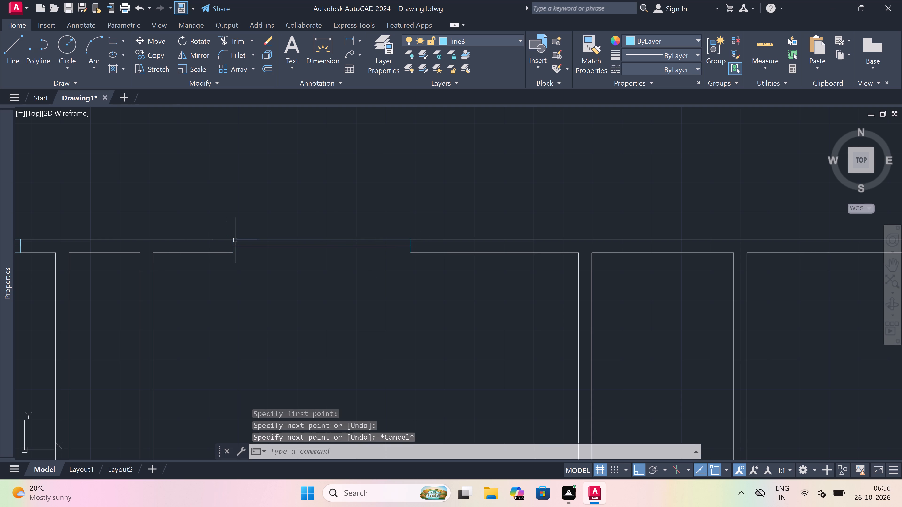
{"action": "key", "text": "space"}
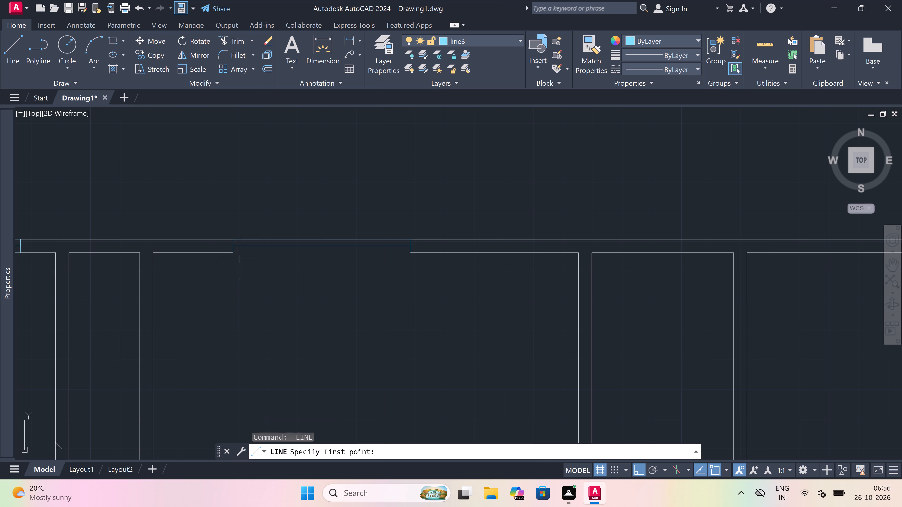
{"action": "left_click_drag", "start_coordinate": [233, 253], "coordinate": [249, 257]}
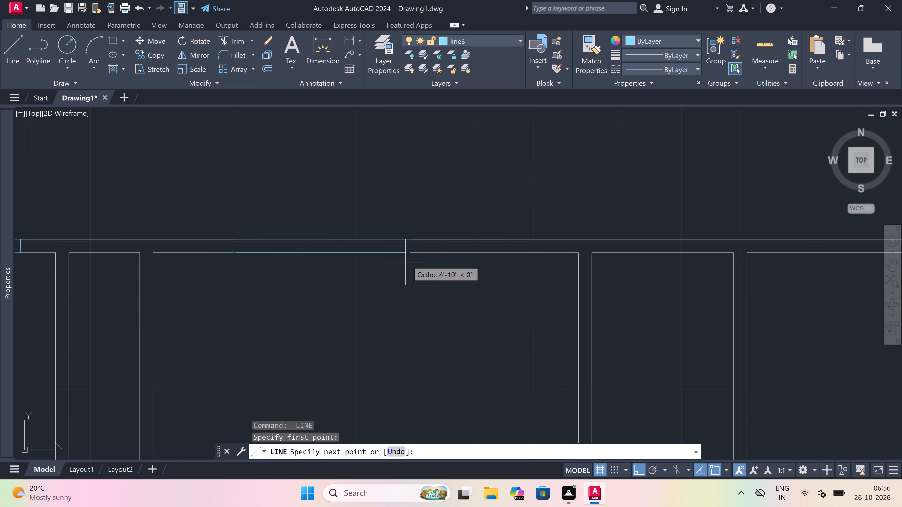
{"action": "left_click", "coordinate": [412, 255]}
{"action": "key", "text": "Escape"}
Draw jambs and a 2' mid-wall line for a window in the north wall of the narrow room east of the just-finished window.
{"action": "scroll", "coordinate": [207, 299], "scroll_direction": "down", "scroll_amount": 4}
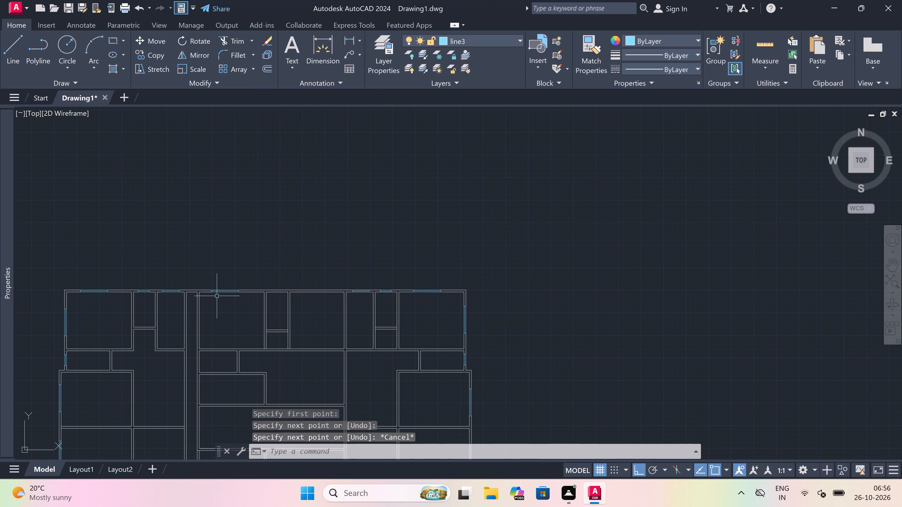
{"action": "scroll", "coordinate": [310, 287], "scroll_direction": "up", "scroll_amount": 3}
{"action": "scroll", "coordinate": [185, 296], "scroll_direction": "up", "scroll_amount": 1}
{"action": "scroll", "coordinate": [220, 298], "scroll_direction": "down", "scroll_amount": 4}
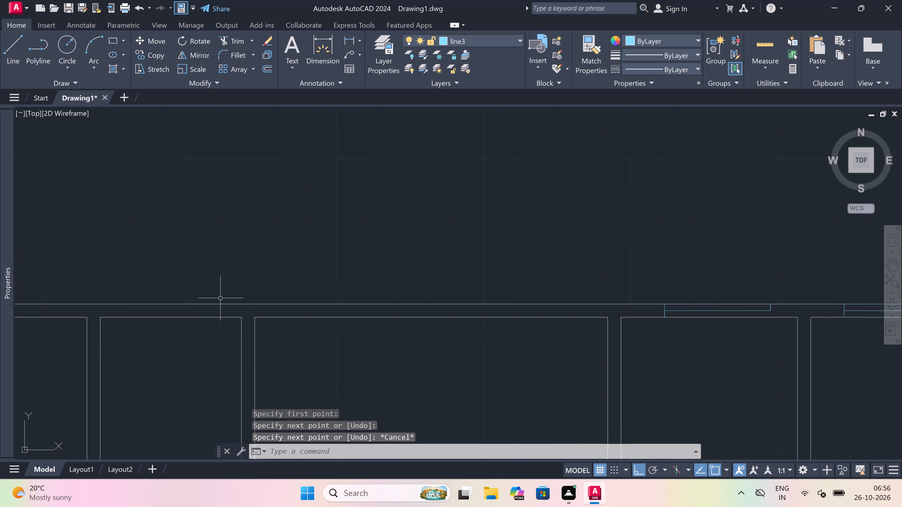
{"action": "scroll", "coordinate": [188, 313], "scroll_direction": "up", "scroll_amount": 3}
{"action": "key", "text": "space"}
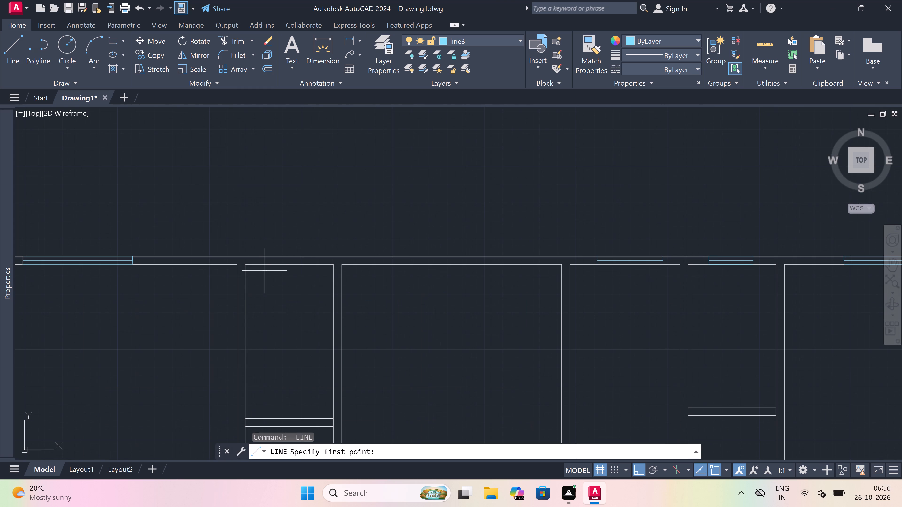
{"action": "scroll", "coordinate": [265, 264], "scroll_direction": "up", "scroll_amount": 2}
{"action": "left_click", "coordinate": [265, 263]}
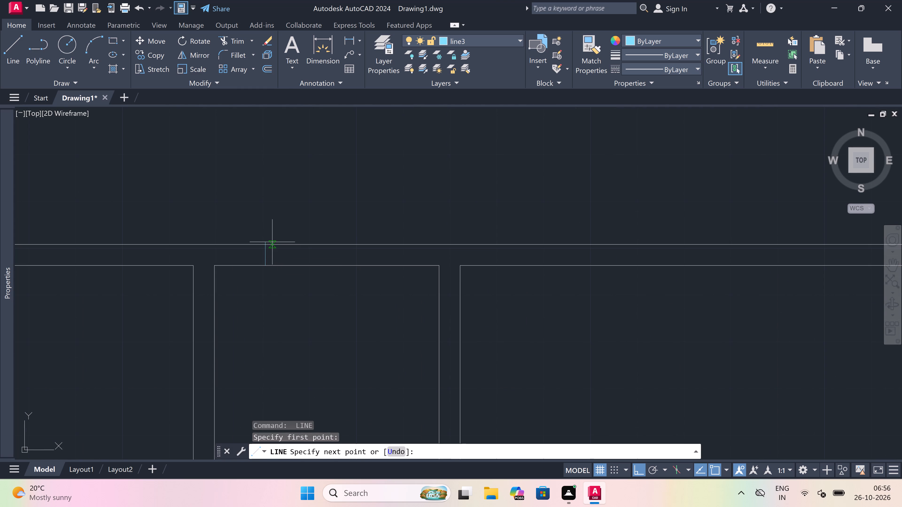
{"action": "left_click", "coordinate": [270, 245]}
{"action": "left_click", "coordinate": [269, 253]}
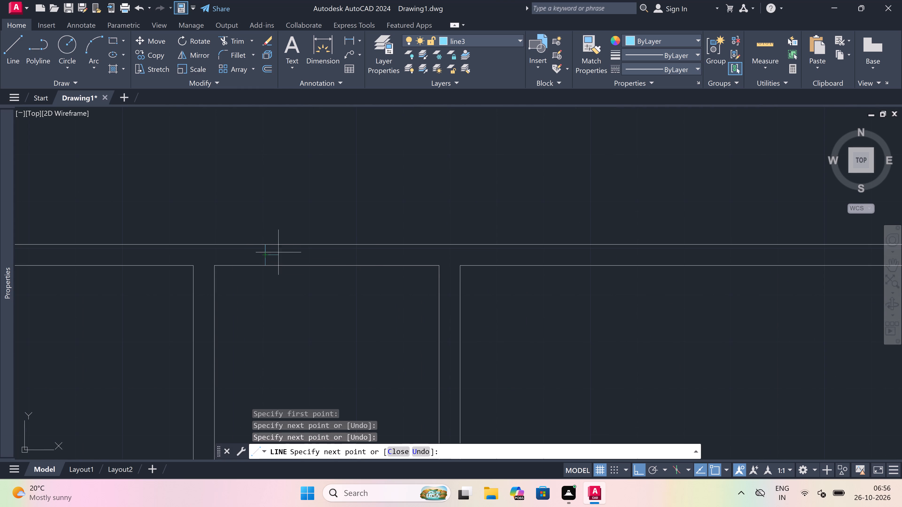
{"action": "type", "text": "2'"}
{"action": "key", "text": "space"}
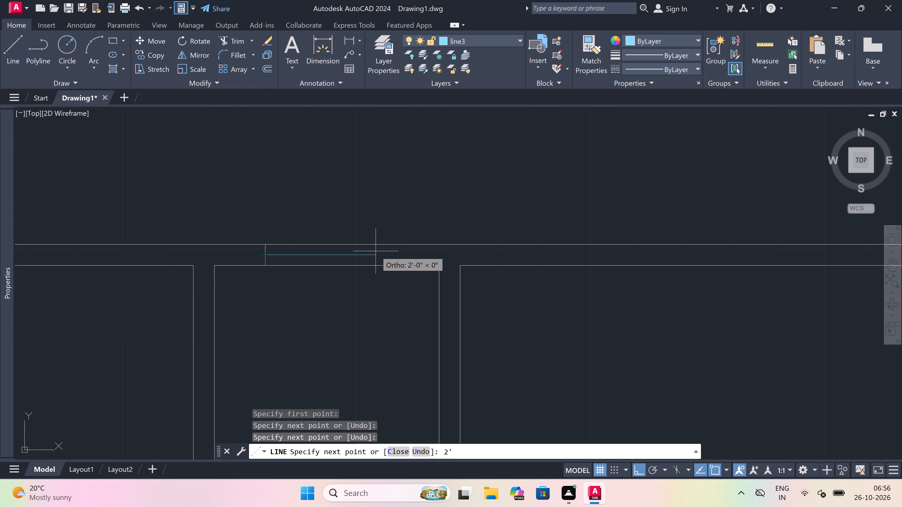
{"action": "left_click", "coordinate": [377, 243]}
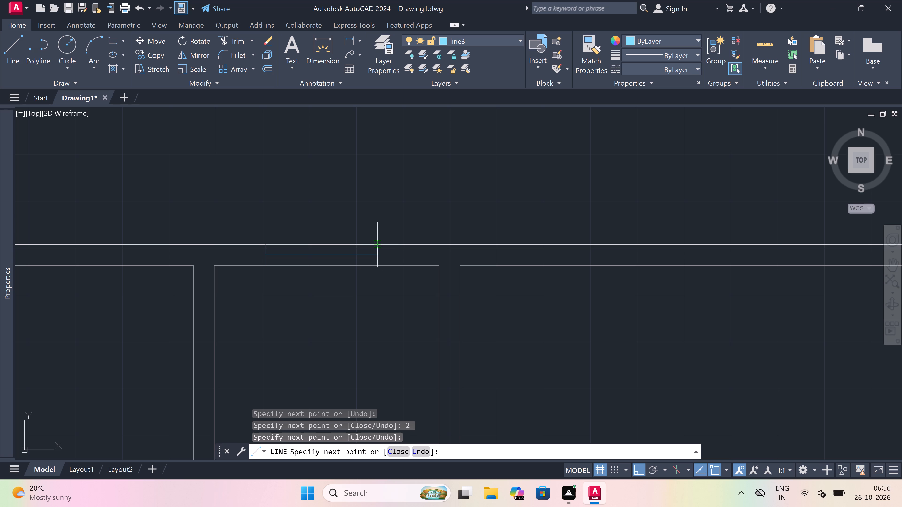
{"action": "left_click", "coordinate": [378, 266]}
{"action": "key", "text": "Escape"}
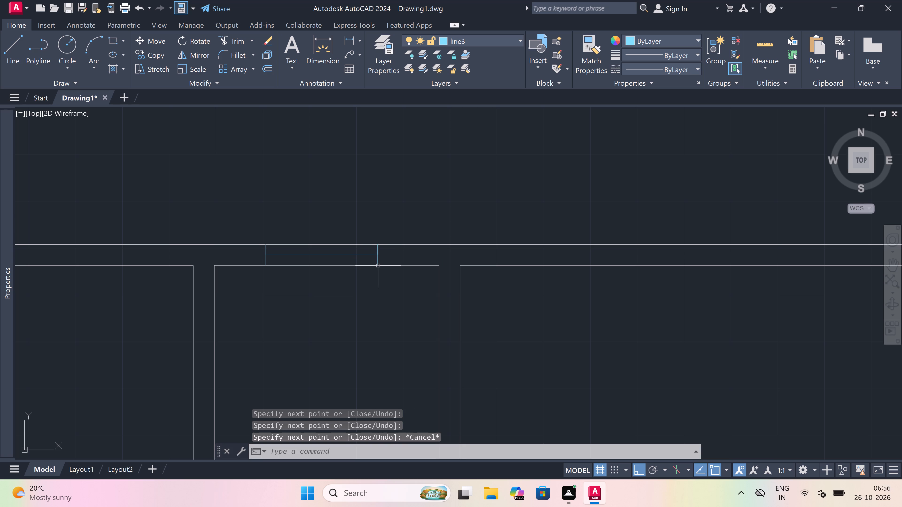
Trim the inner and outer north wall lines between the jambs of the narrow room's 2' window.
{"action": "type", "text": "tr"}
{"action": "key", "text": "space"}
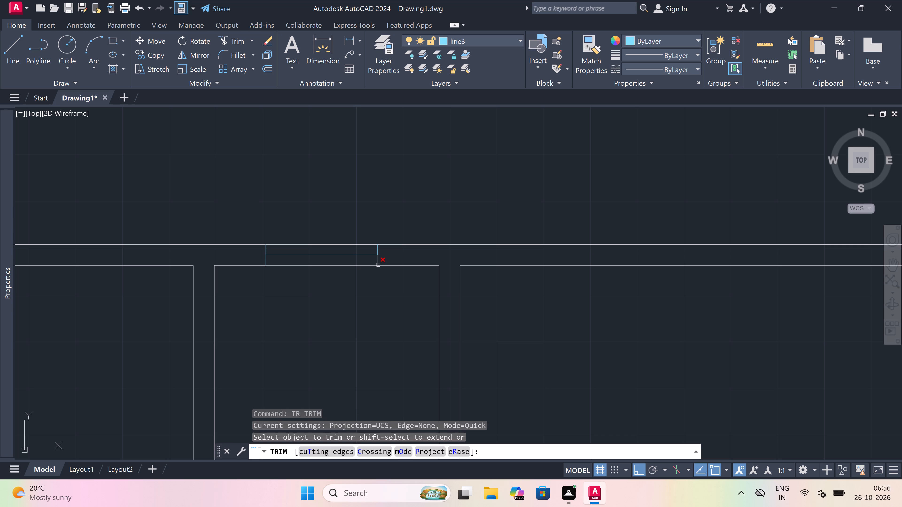
{"action": "left_click", "coordinate": [901, 354]}
{"action": "left_click_drag", "start_coordinate": [901, 346], "coordinate": [901, 358]}
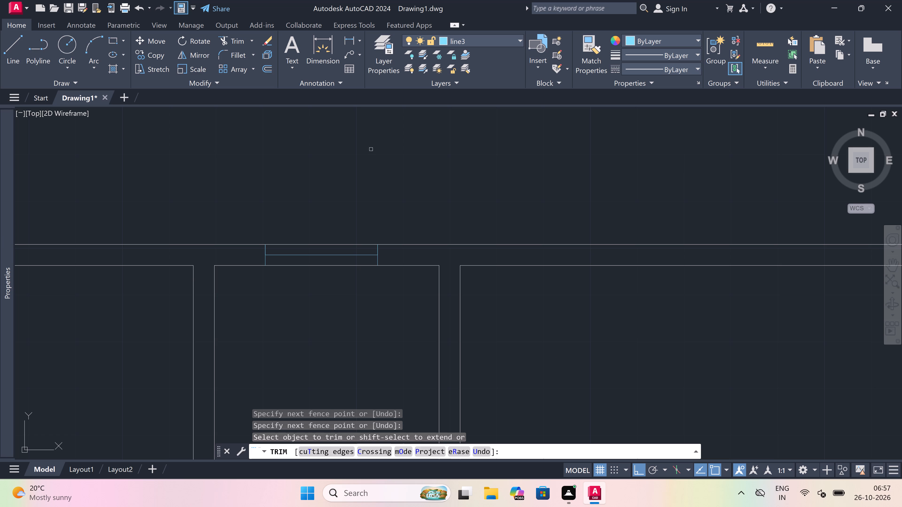
{"action": "scroll", "coordinate": [299, 267], "scroll_direction": "up", "scroll_amount": 1}
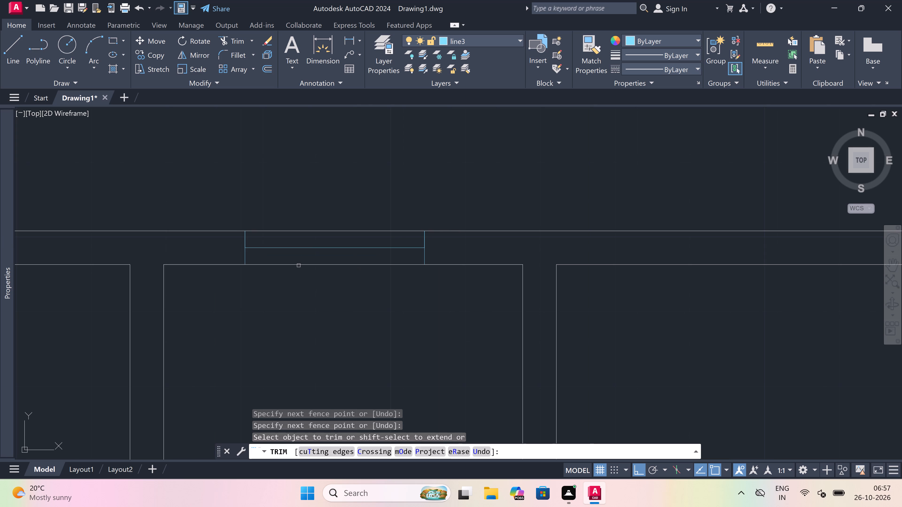
{"action": "left_click", "coordinate": [299, 263]}
{"action": "left_click_drag", "start_coordinate": [283, 304], "coordinate": [289, 281]}
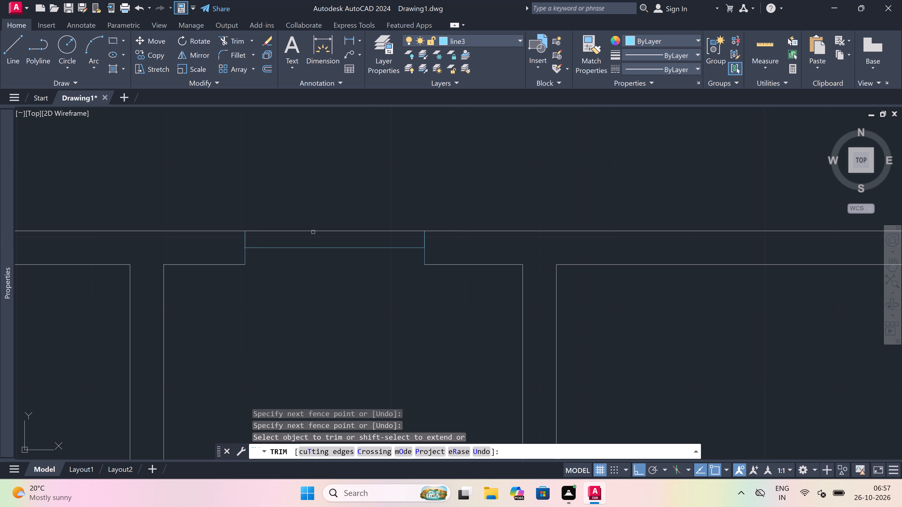
{"action": "left_click", "coordinate": [312, 232]}
{"action": "left_click", "coordinate": [311, 232]}
{"action": "key", "text": "Escape"}
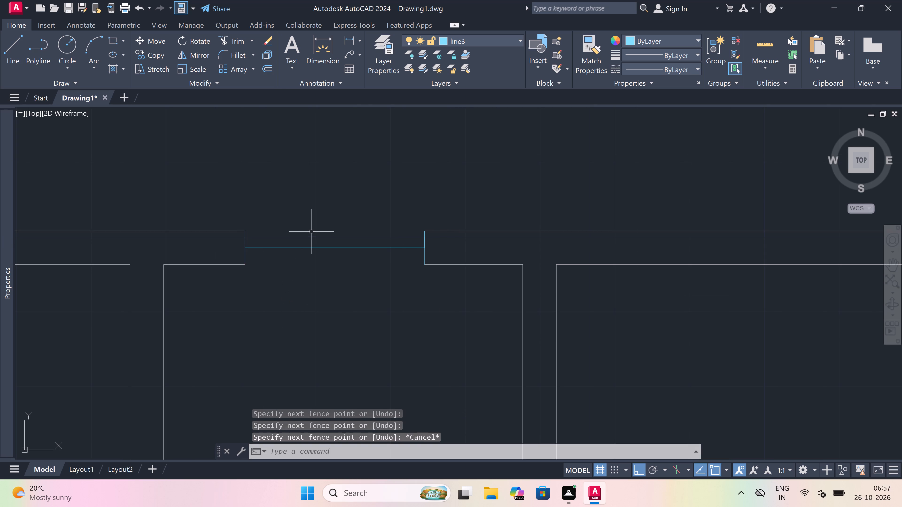
Close the narrow room's 2' window with lines between its jambs along the outer and inner wall faces.
{"action": "key", "text": "l"}
{"action": "key", "text": "space"}
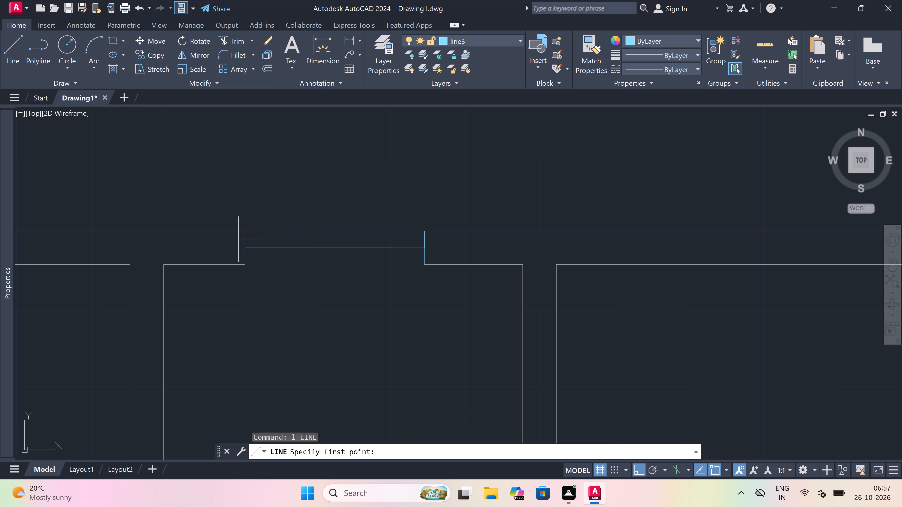
{"action": "left_click_drag", "start_coordinate": [243, 232], "coordinate": [277, 226]}
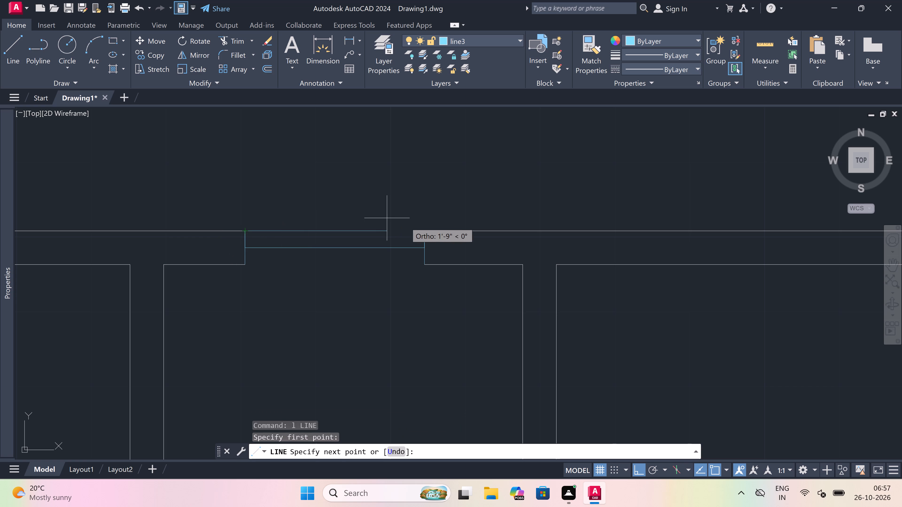
{"action": "left_click", "coordinate": [424, 230]}
{"action": "key", "text": "Escape"}
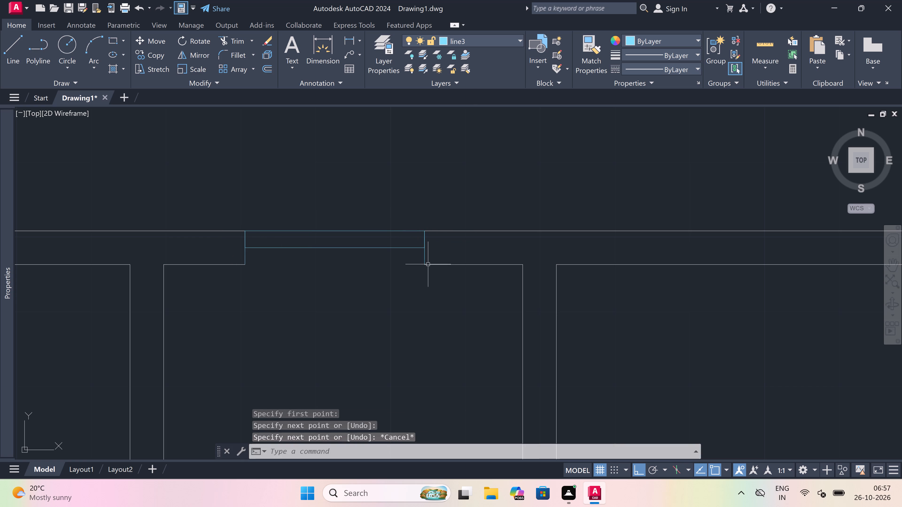
{"action": "key", "text": "space"}
{"action": "left_click_drag", "start_coordinate": [424, 263], "coordinate": [409, 265]}
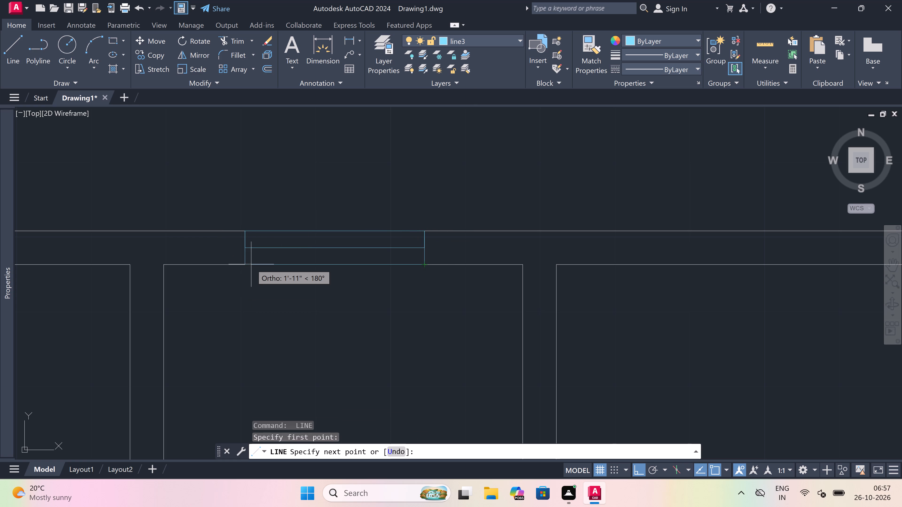
{"action": "left_click", "coordinate": [247, 268]}
{"action": "key", "text": "Escape"}
Draw jambs and a 5' mid-wall line for a window in the north wall of the wide room just east of the narrow room.
{"action": "scroll", "coordinate": [247, 268], "scroll_direction": "down", "scroll_amount": 3}
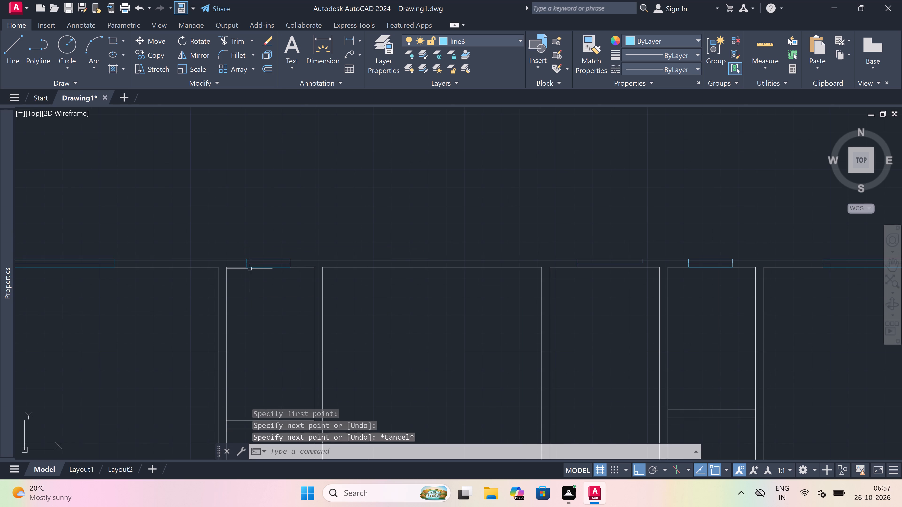
{"action": "key", "text": "space"}
{"action": "scroll", "coordinate": [365, 268], "scroll_direction": "down", "scroll_amount": 3}
{"action": "scroll", "coordinate": [365, 268], "scroll_direction": "up", "scroll_amount": 3}
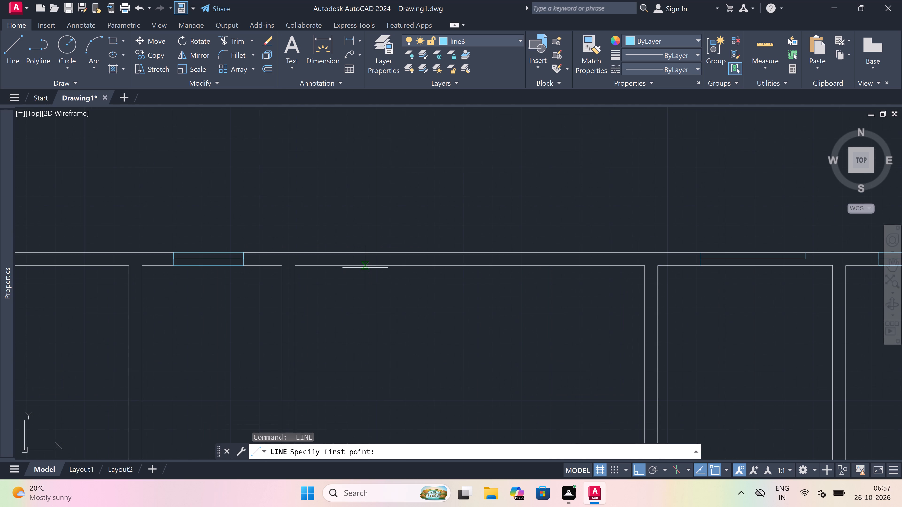
{"action": "left_click_drag", "start_coordinate": [365, 266], "coordinate": [366, 263]}
{"action": "left_click", "coordinate": [365, 247]}
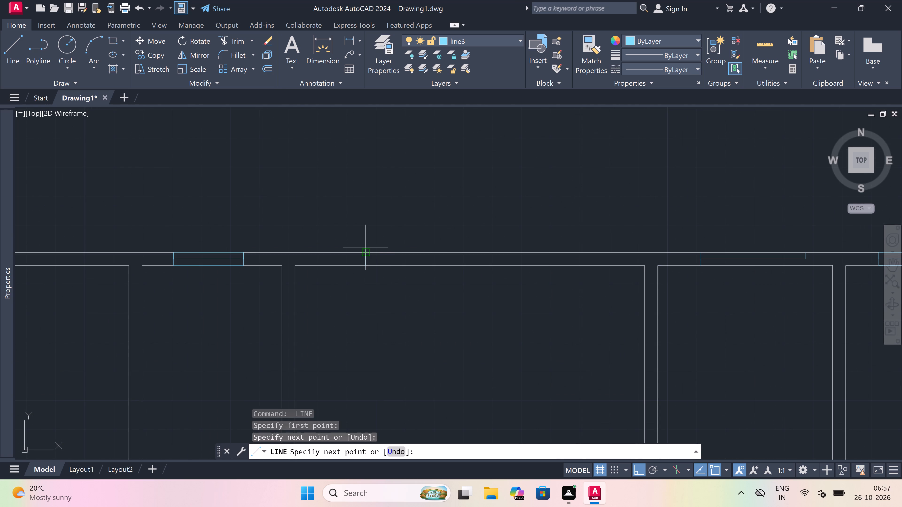
{"action": "left_click_drag", "start_coordinate": [365, 259], "coordinate": [378, 258]}
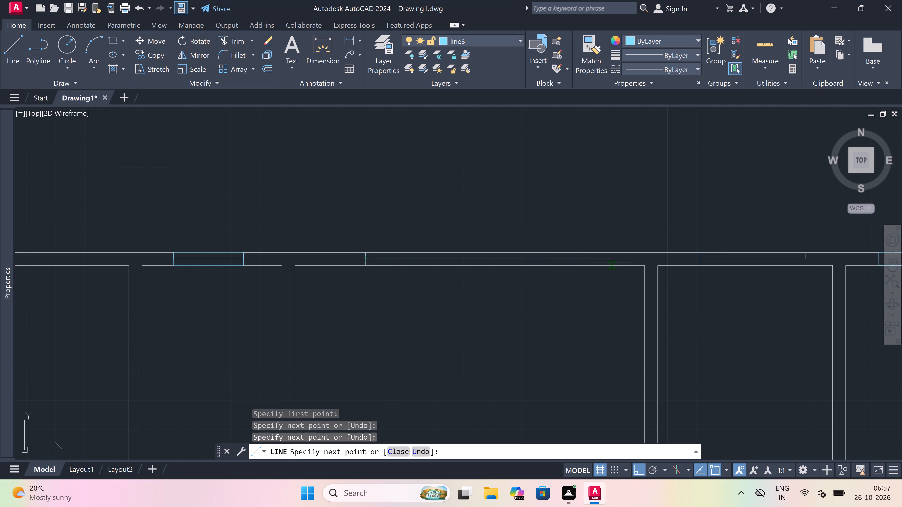
{"action": "type", "text": "5;"}
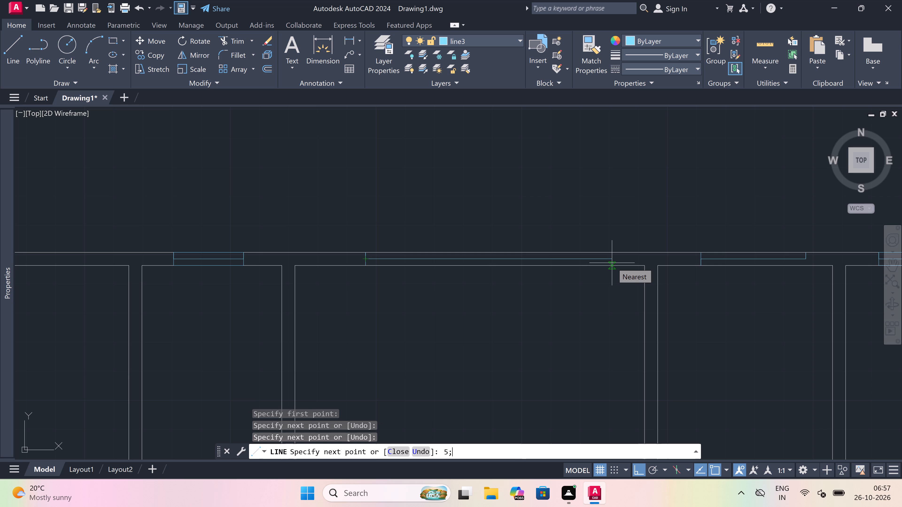
{"action": "key", "text": "BackSpace"}
{"action": "key", "text": "apostrophe"}
{"action": "key", "text": "space"}
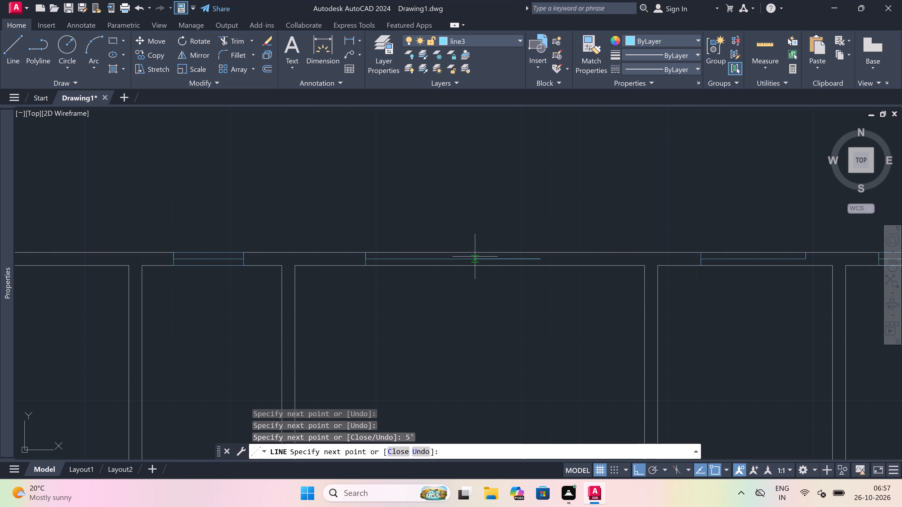
{"action": "left_click", "coordinate": [537, 251]}
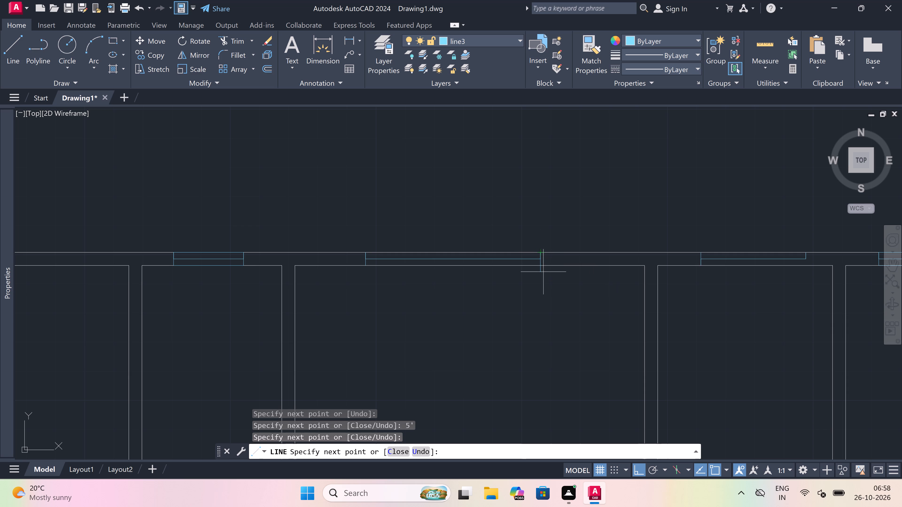
{"action": "left_click", "coordinate": [543, 263]}
{"action": "scroll", "coordinate": [543, 263], "scroll_direction": "up", "scroll_amount": 1}
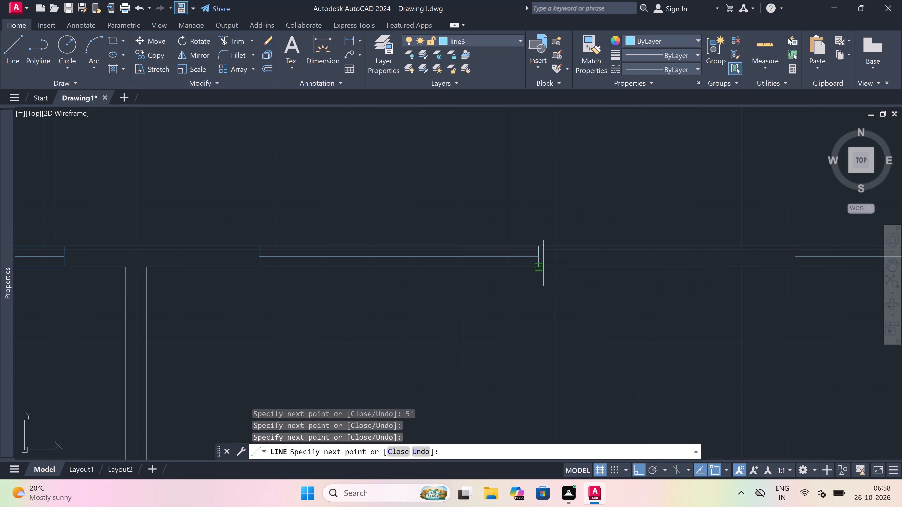
{"action": "key", "text": "Escape"}
Trim the inner and outer north wall lines between the jambs of the wide room's 5' window.
{"action": "key", "text": "t"}
{"action": "key", "text": "r"}
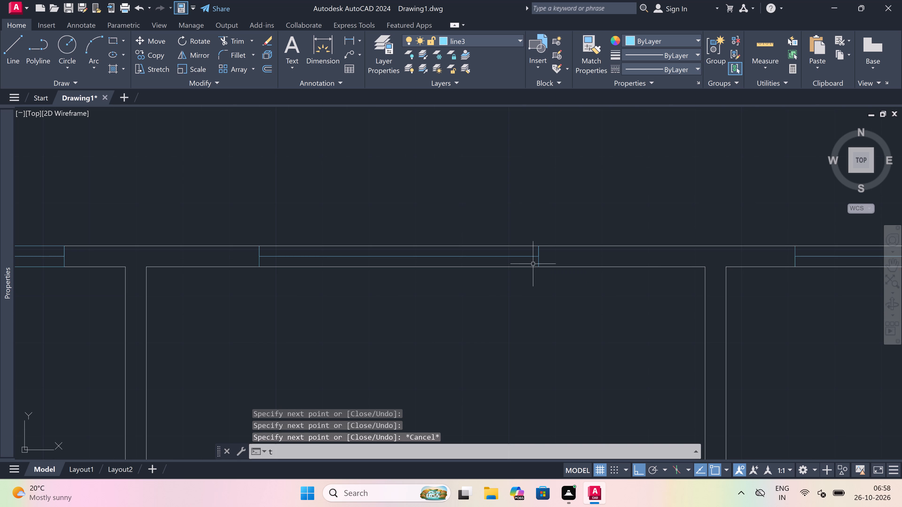
{"action": "key", "text": "space"}
{"action": "left_click", "coordinate": [474, 269]}
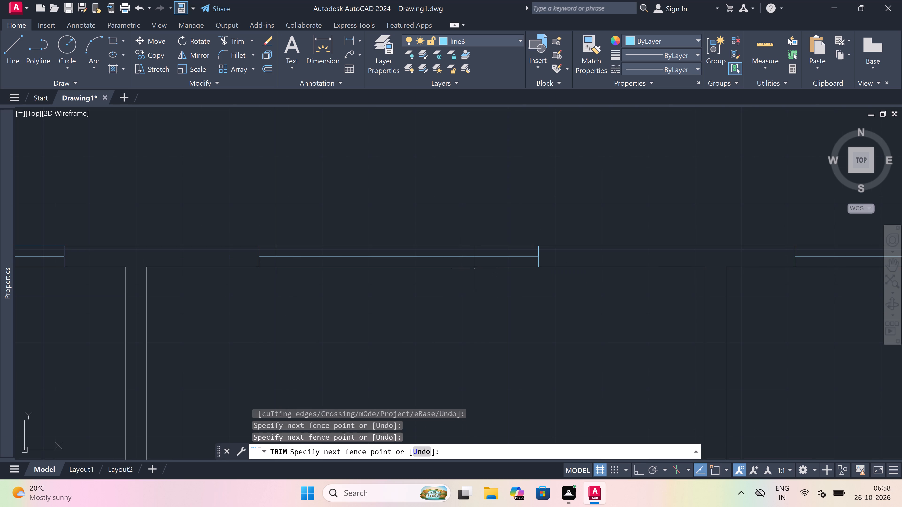
{"action": "left_click", "coordinate": [473, 266]}
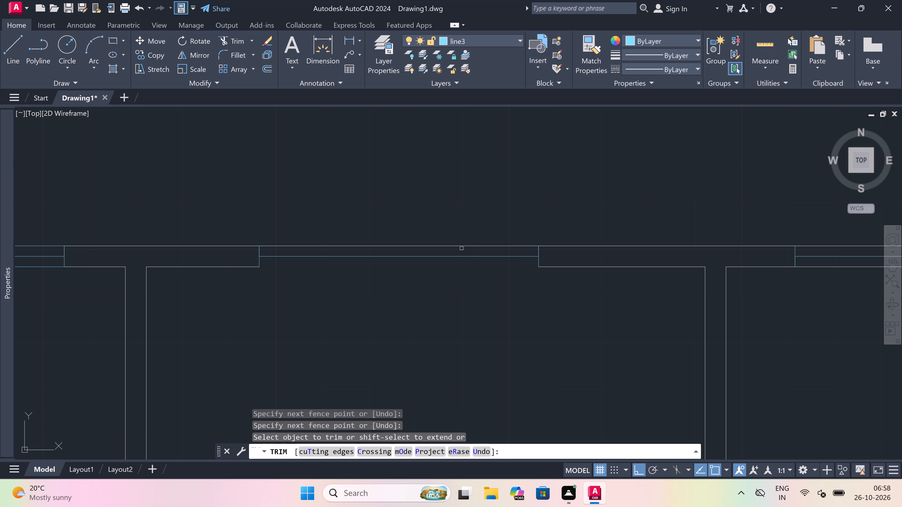
{"action": "left_click", "coordinate": [461, 247]}
{"action": "key", "text": "Escape"}
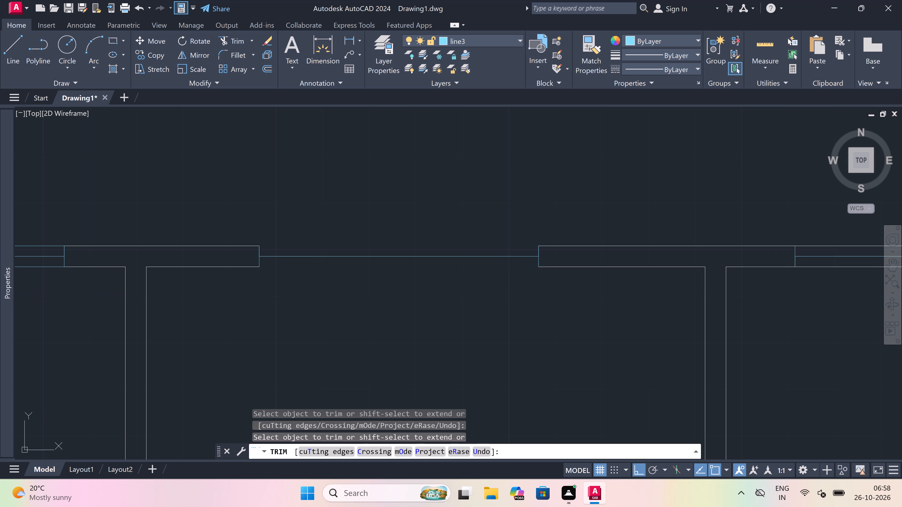
Close the wide room's 5' north window with lines between its jambs along the inner and outer wall faces.
{"action": "type", "text": "l"}
{"action": "key", "text": "space"}
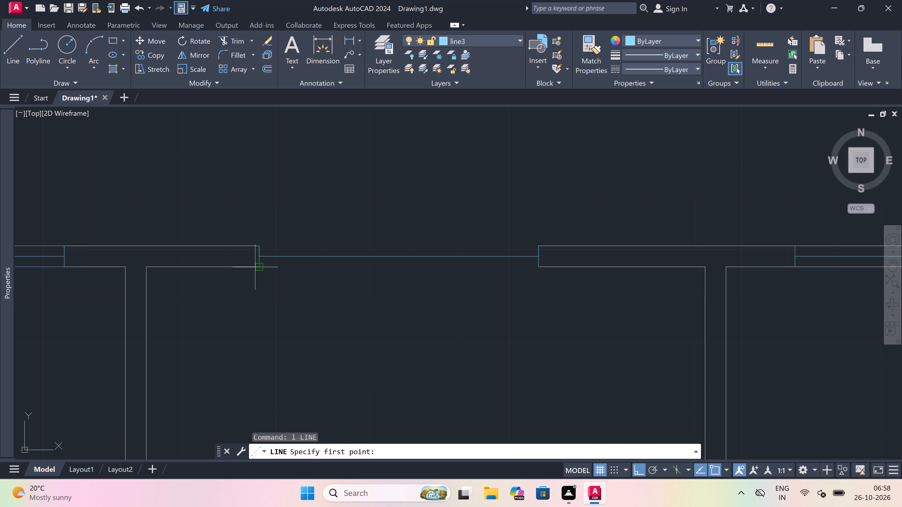
{"action": "left_click_drag", "start_coordinate": [255, 267], "coordinate": [270, 264]}
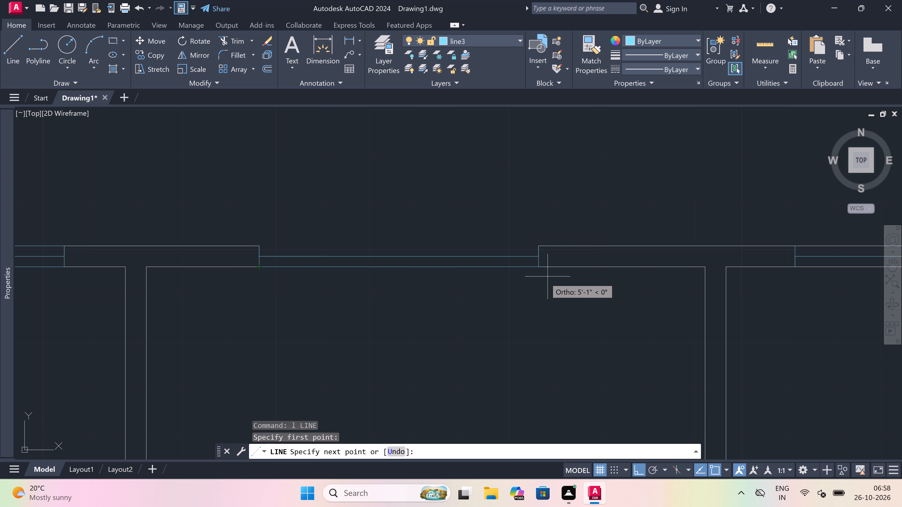
{"action": "left_click", "coordinate": [537, 268]}
{"action": "key", "text": "Escape"}
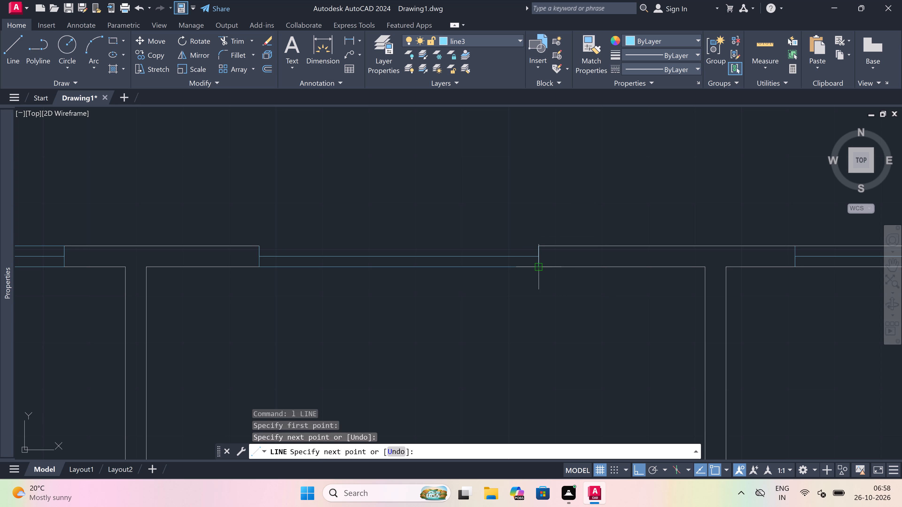
{"action": "key", "text": "space"}
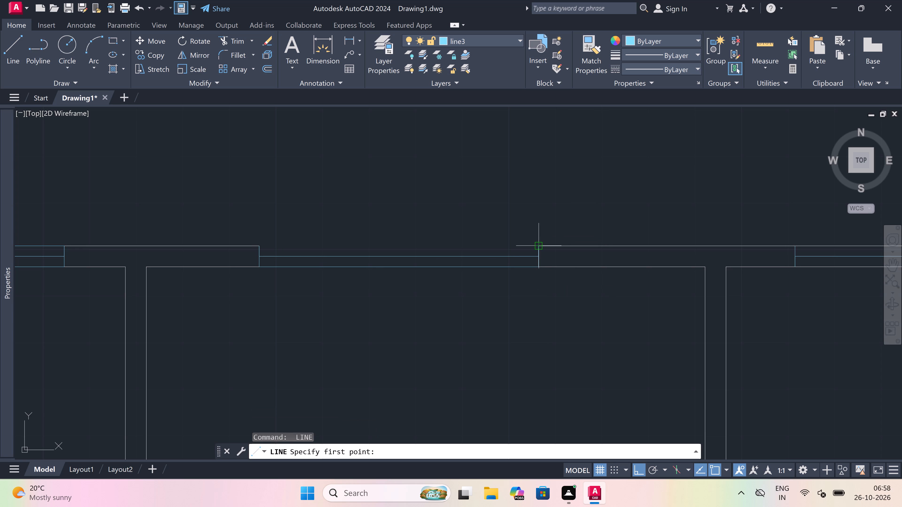
{"action": "left_click_drag", "start_coordinate": [542, 245], "coordinate": [531, 245]}
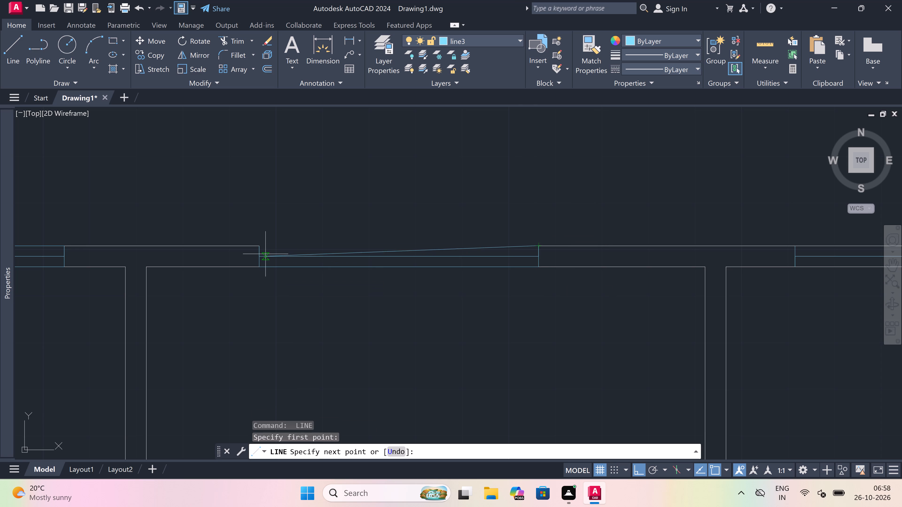
{"action": "left_click", "coordinate": [259, 243]}
{"action": "key", "text": "Escape"}
Draw jambs and a 2' mid-wall line for a window in the small room's west wall, along the long vertical passage.
{"action": "scroll", "coordinate": [353, 214], "scroll_direction": "down", "scroll_amount": 1}
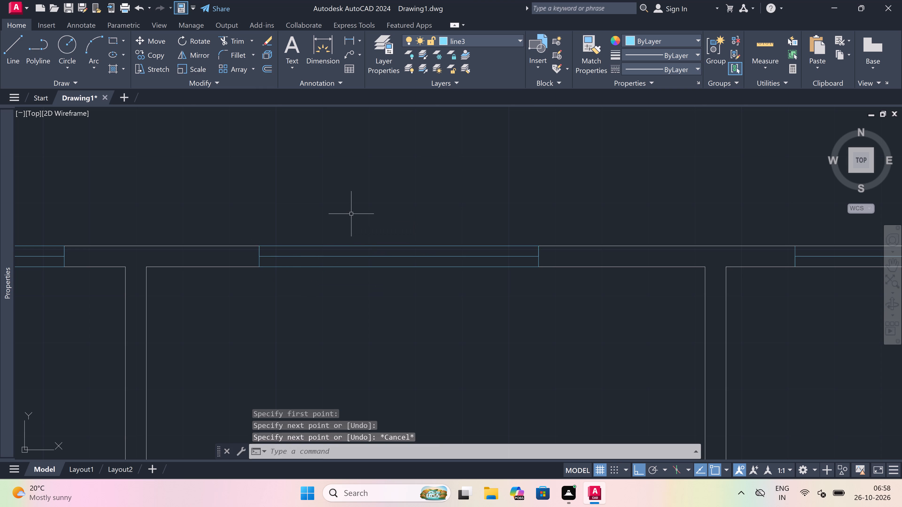
{"action": "scroll", "coordinate": [352, 214], "scroll_direction": "down", "scroll_amount": 4}
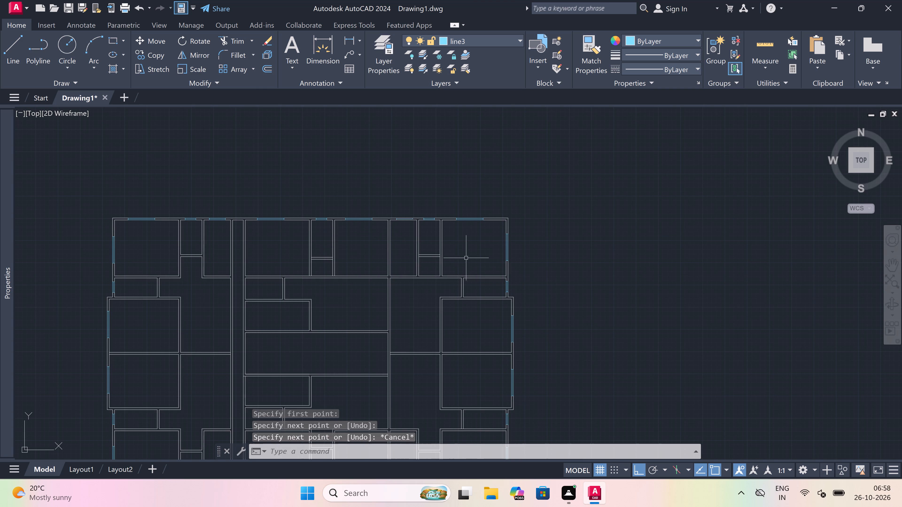
{"action": "scroll", "coordinate": [466, 258], "scroll_direction": "down", "scroll_amount": 2}
{"action": "scroll", "coordinate": [442, 265], "scroll_direction": "up", "scroll_amount": 2}
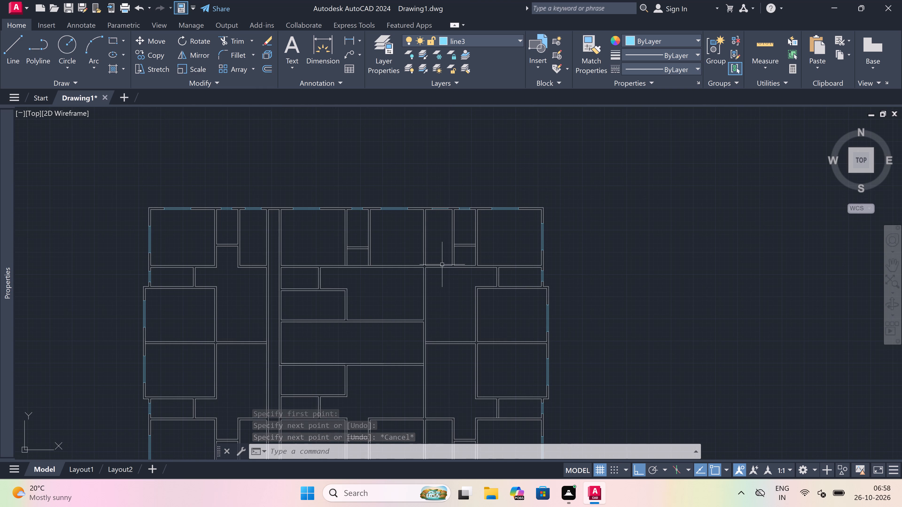
{"action": "scroll", "coordinate": [442, 264], "scroll_direction": "down", "scroll_amount": 1}
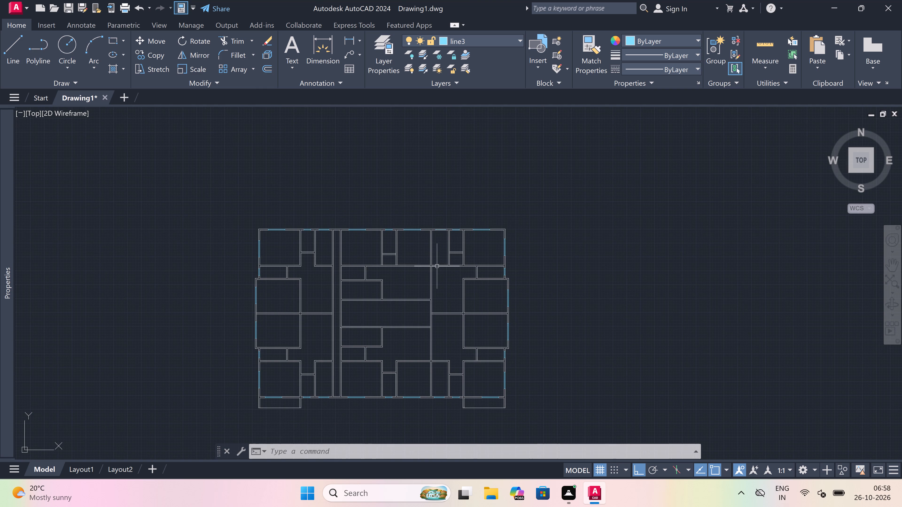
{"action": "scroll", "coordinate": [276, 283], "scroll_direction": "up", "scroll_amount": 1}
{"action": "scroll", "coordinate": [351, 246], "scroll_direction": "up", "scroll_amount": 1}
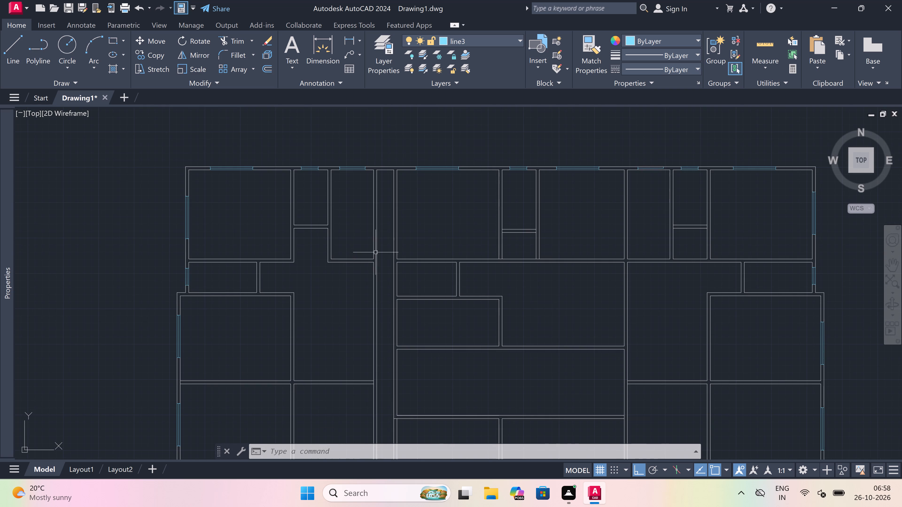
{"action": "key", "text": "space"}
{"action": "scroll", "coordinate": [399, 278], "scroll_direction": "up", "scroll_amount": 4}
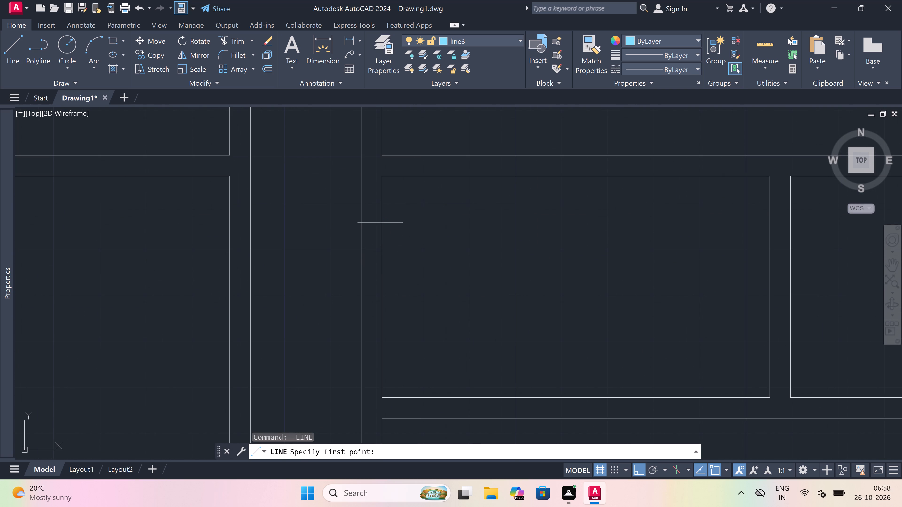
{"action": "left_click_drag", "start_coordinate": [387, 222], "coordinate": [383, 222]}
{"action": "left_click", "coordinate": [365, 223]}
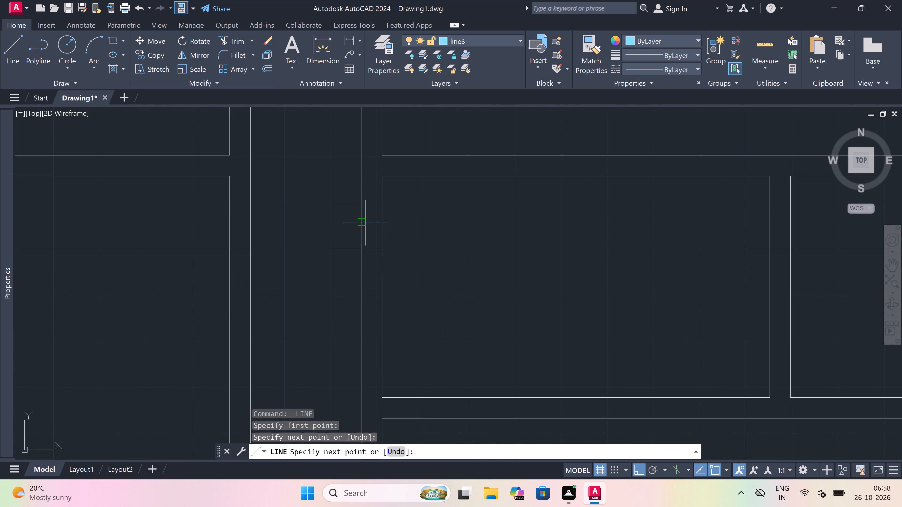
{"action": "left_click", "coordinate": [374, 222]}
{"action": "type", "text": "2'"}
{"action": "key", "text": "space"}
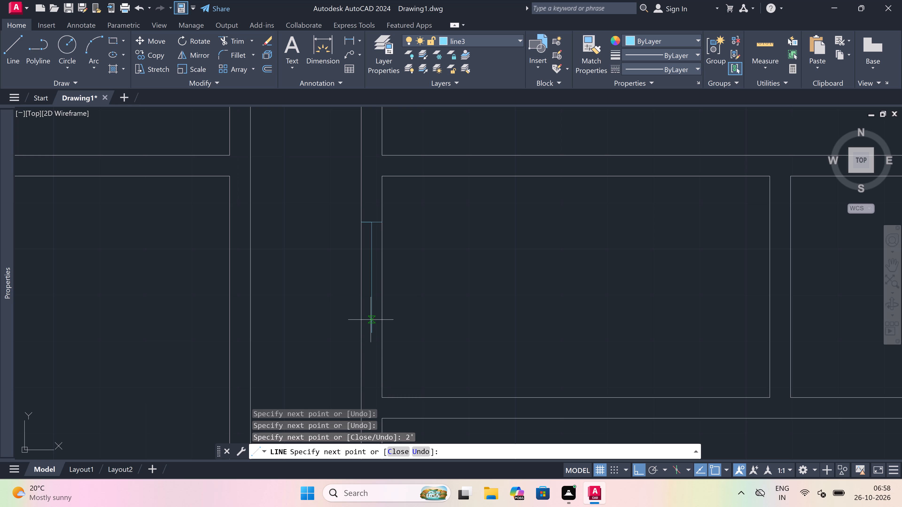
{"action": "left_click", "coordinate": [363, 332]}
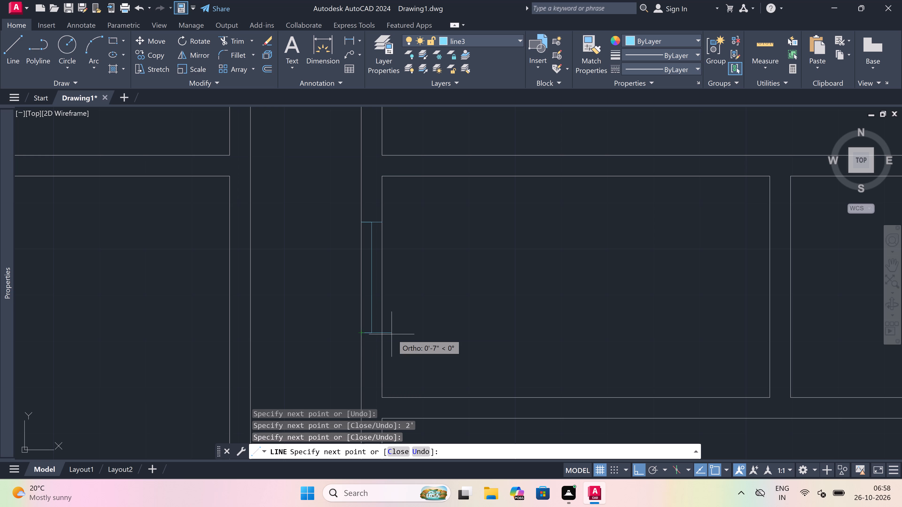
{"action": "left_click", "coordinate": [382, 334]}
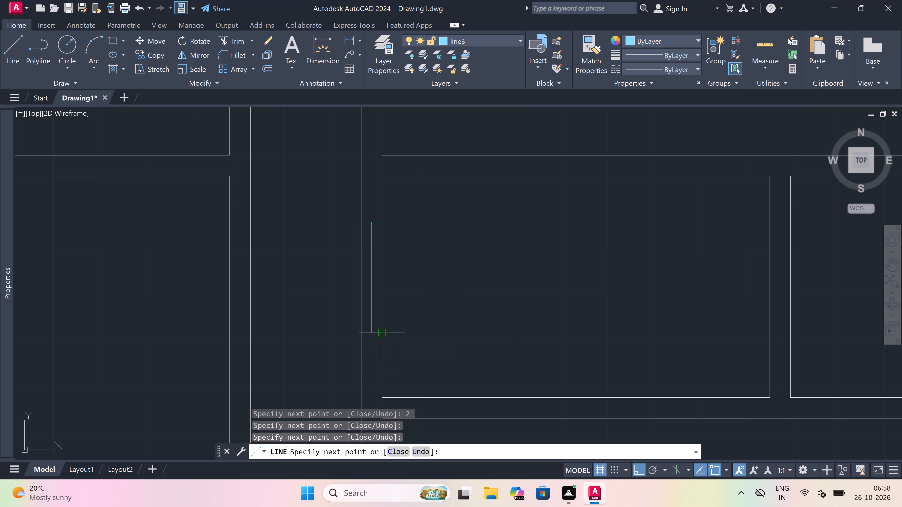
{"action": "key", "text": "Escape"}
Trim both west wall lines between the jambs of the small room's 2' window.
{"action": "type", "text": "tr"}
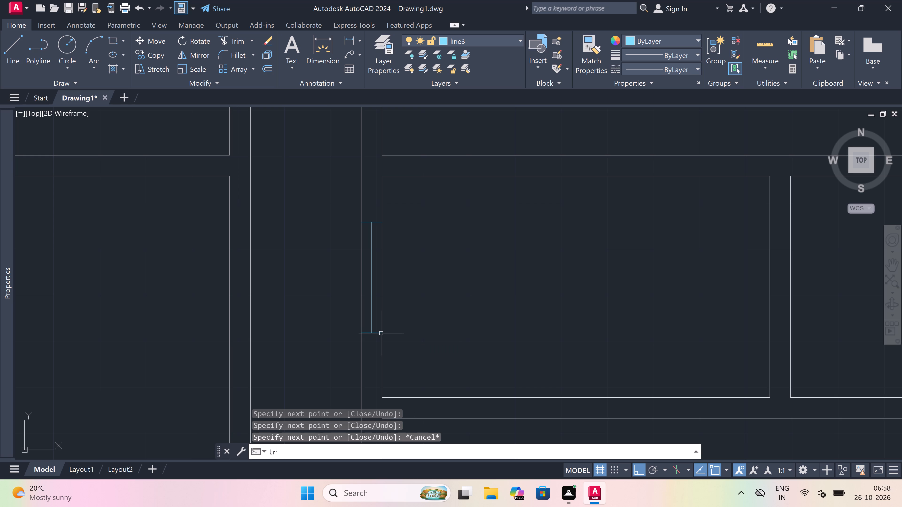
{"action": "key", "text": "space"}
{"action": "left_click", "coordinate": [377, 323]}
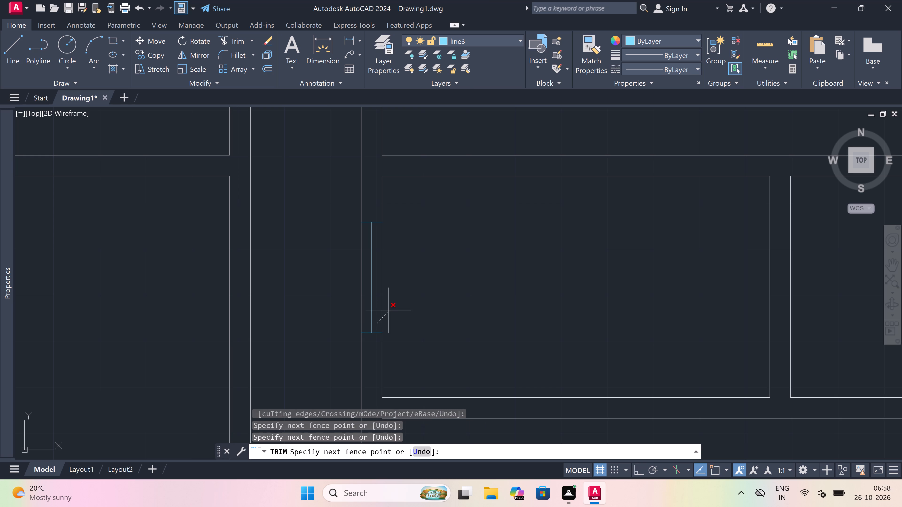
{"action": "left_click", "coordinate": [389, 309]}
{"action": "left_click", "coordinate": [364, 313]}
{"action": "left_click", "coordinate": [312, 334]}
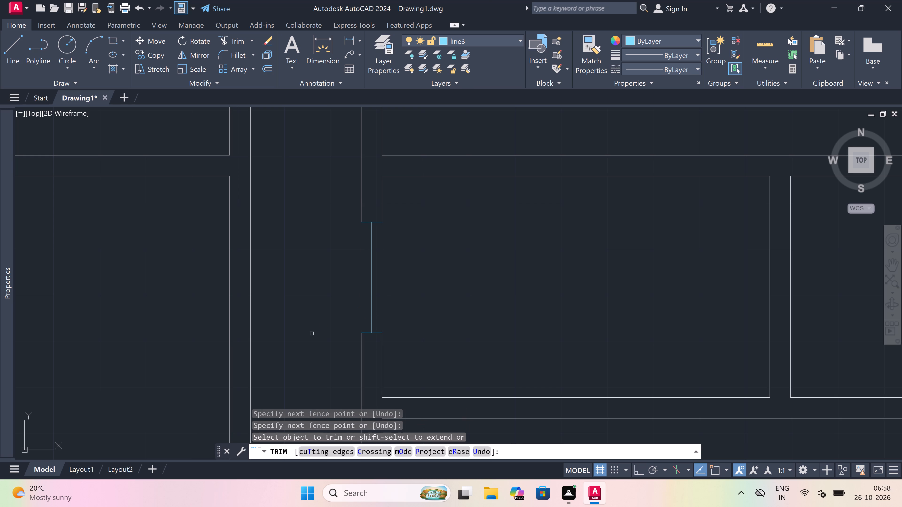
{"action": "key", "text": "Escape"}
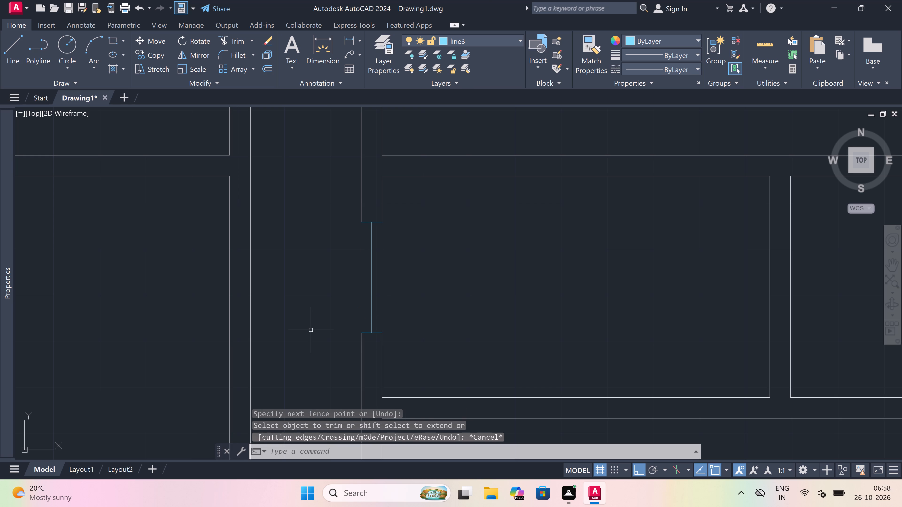
Close the small room's 2' window with lines between its jambs along the passage-side and room-side wall faces.
{"action": "key", "text": "l"}
{"action": "key", "text": "space"}
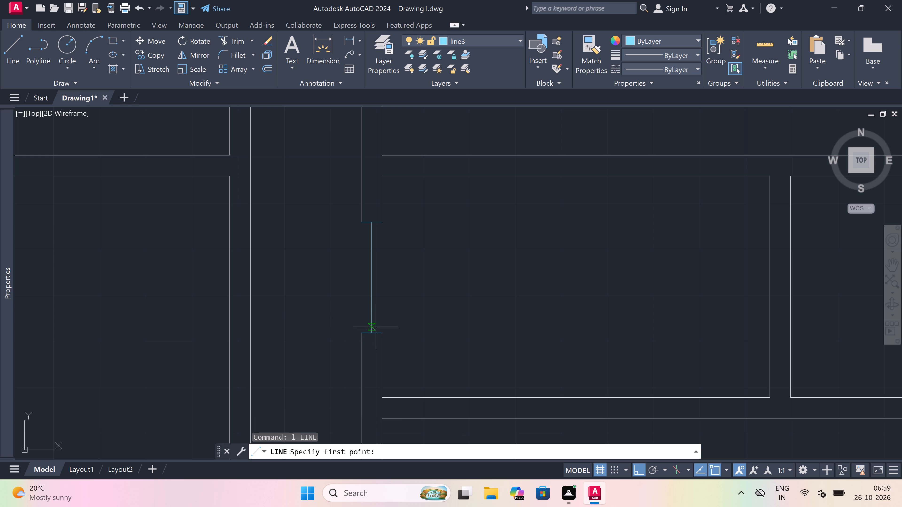
{"action": "left_click_drag", "start_coordinate": [359, 337], "coordinate": [360, 314]}
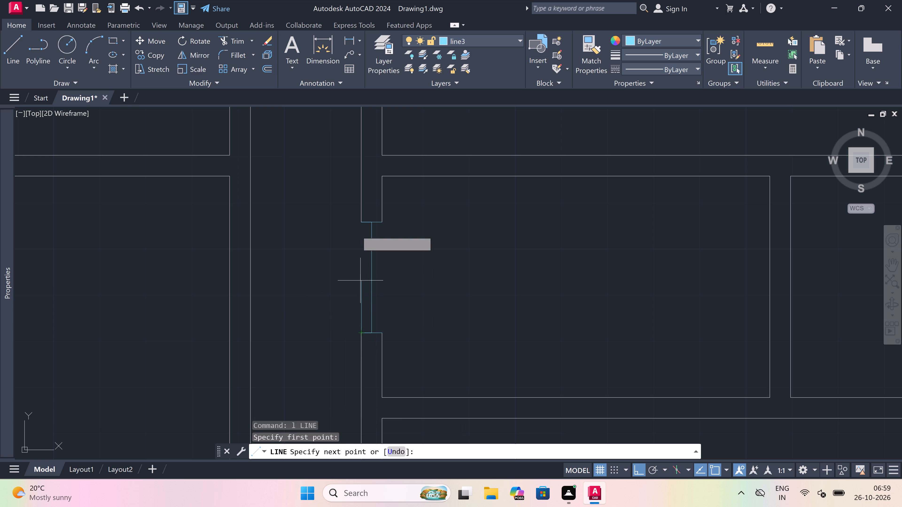
{"action": "left_click", "coordinate": [355, 223]}
{"action": "key", "text": "Escape"}
{"action": "key", "text": "space"}
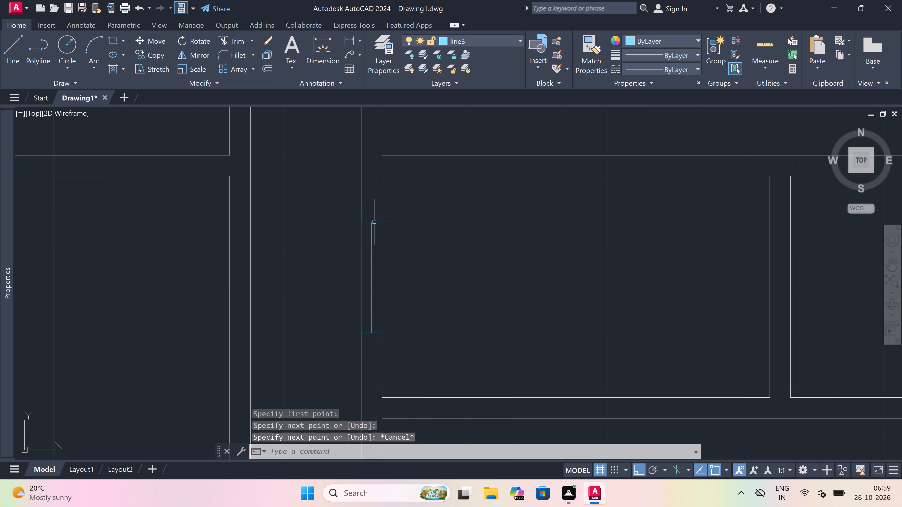
{"action": "left_click_drag", "start_coordinate": [380, 221], "coordinate": [384, 232]}
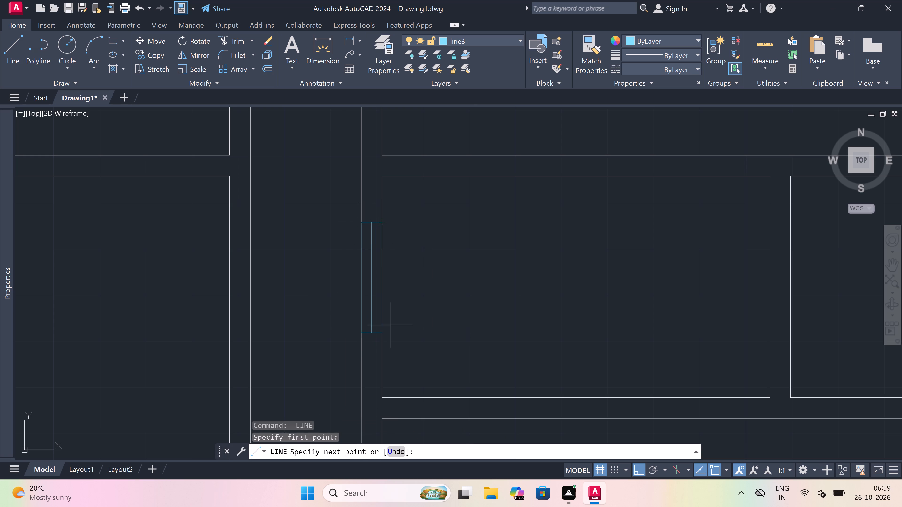
{"action": "left_click_drag", "start_coordinate": [385, 329], "coordinate": [384, 311]}
{"action": "key", "text": "Escape"}
Draw jambs and a 3' mid-wall line for a window in the west wall of the room just south of the small room.
{"action": "scroll", "coordinate": [385, 235], "scroll_direction": "down", "scroll_amount": 5}
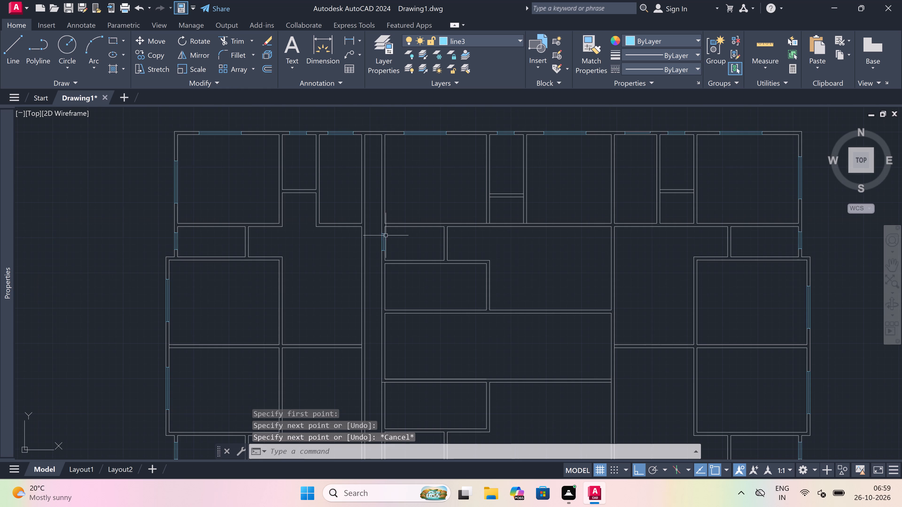
{"action": "scroll", "coordinate": [381, 305], "scroll_direction": "up", "scroll_amount": 3}
{"action": "key", "text": "space"}
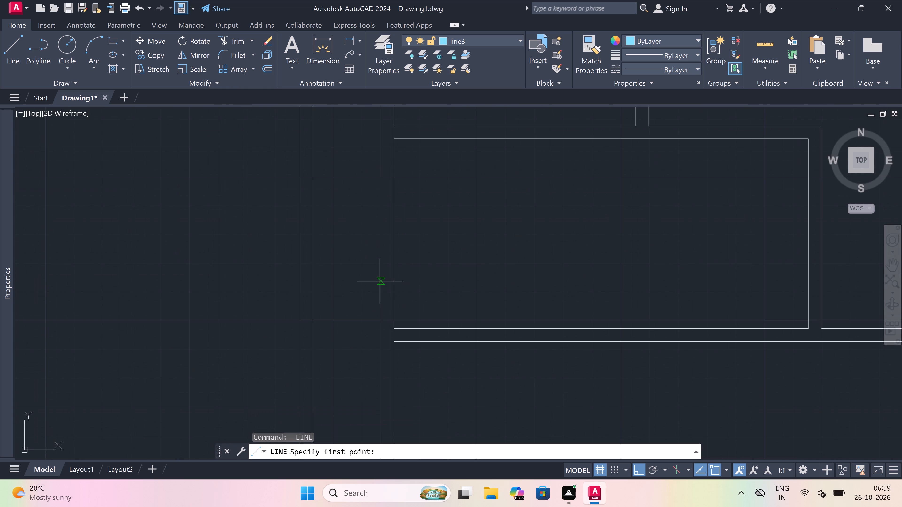
{"action": "left_click", "coordinate": [380, 281]}
{"action": "left_click", "coordinate": [394, 280]}
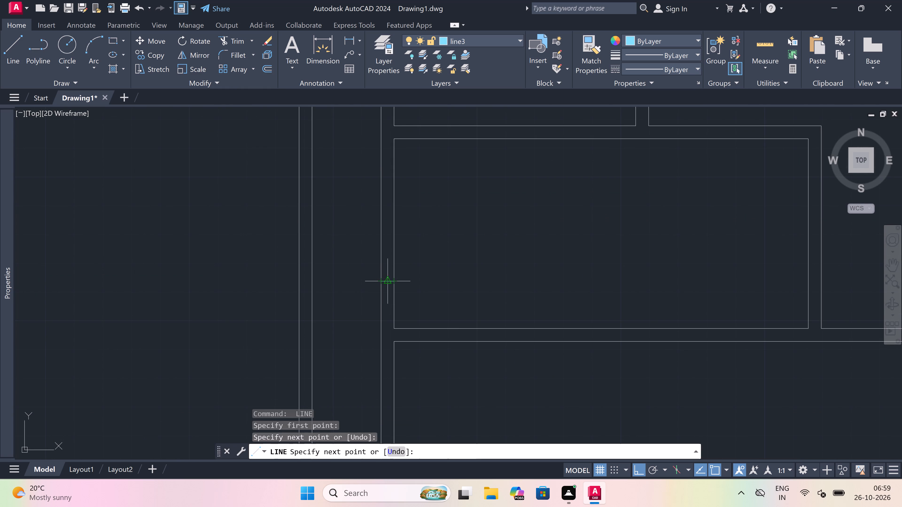
{"action": "left_click_drag", "start_coordinate": [385, 278], "coordinate": [385, 262]}
{"action": "type", "text": "3'"}
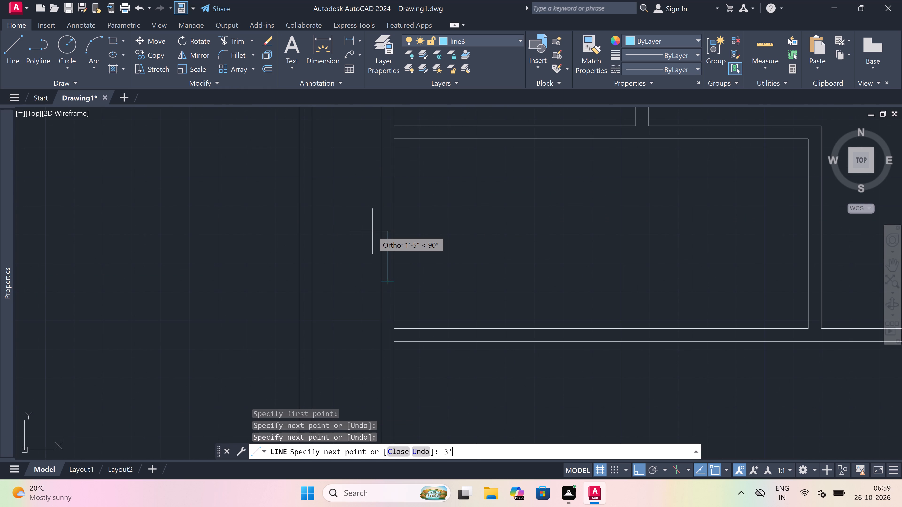
{"action": "key", "text": "space"}
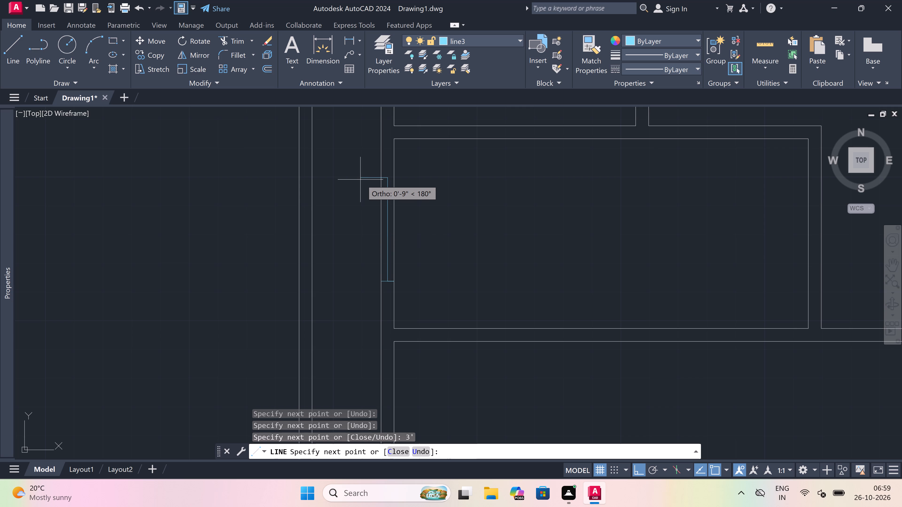
{"action": "left_click", "coordinate": [376, 178]}
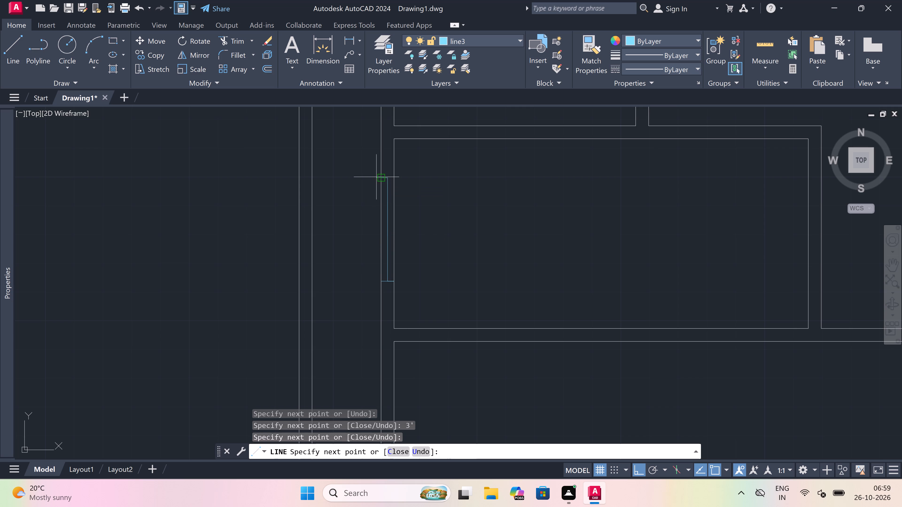
{"action": "left_click", "coordinate": [395, 176]}
{"action": "key", "text": "Escape"}
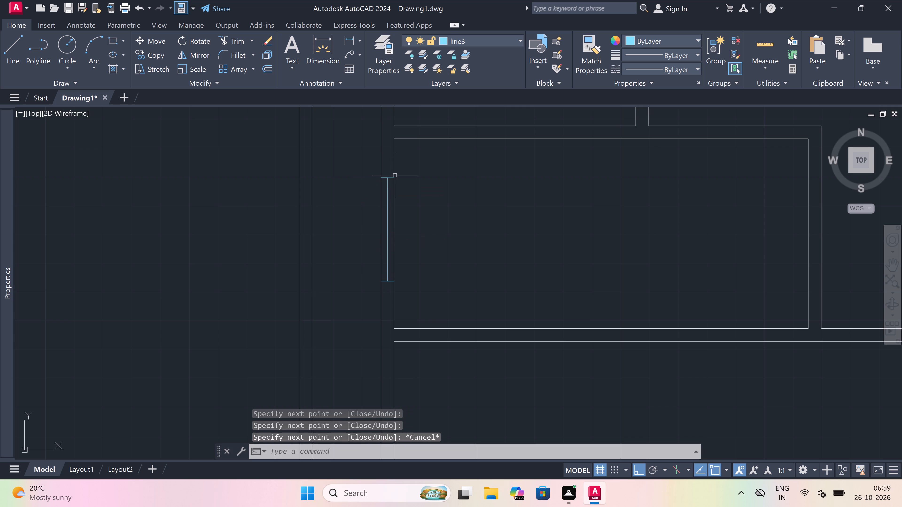
Trim both west wall lines between the jambs of this room's 3' window.
{"action": "type", "text": "tr"}
{"action": "key", "text": "space"}
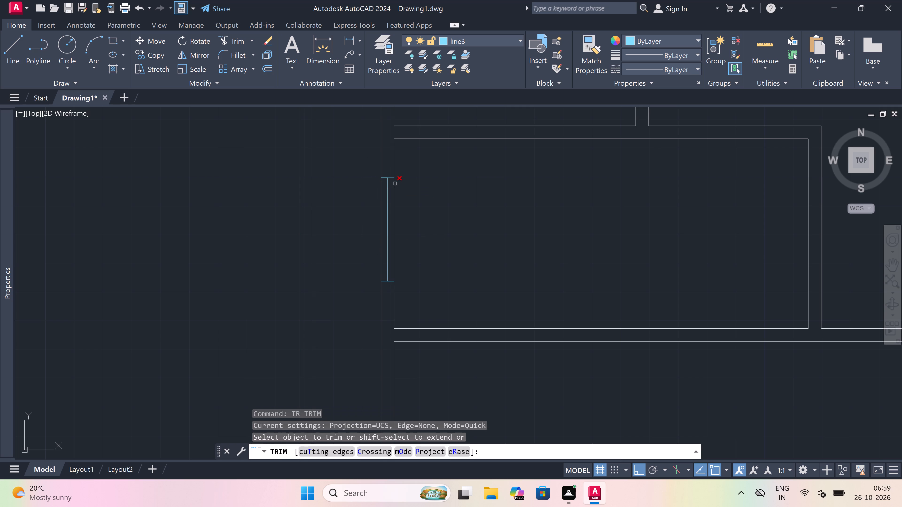
{"action": "left_click", "coordinate": [396, 186]}
{"action": "left_click", "coordinate": [382, 202]}
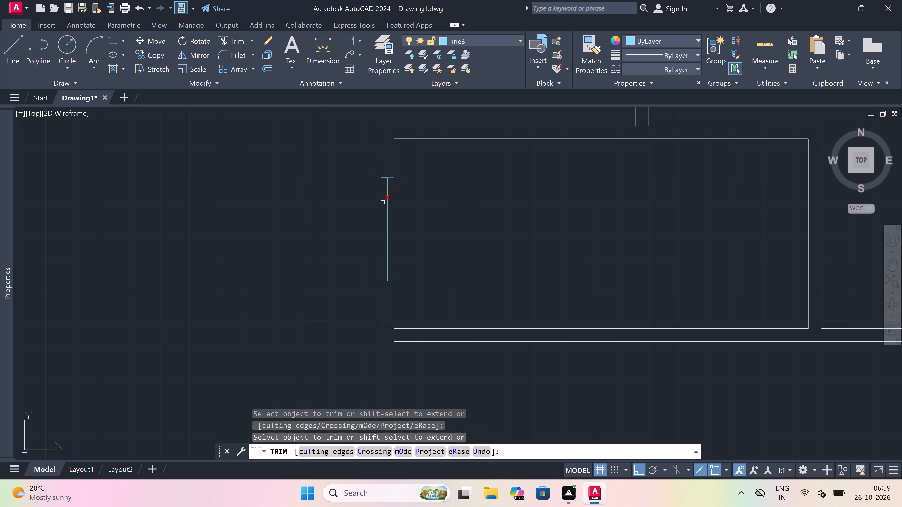
{"action": "key", "text": "Escape"}
Close the room's 3' window with lines between its jambs along the room-side and passage-side wall faces.
{"action": "type", "text": "l"}
{"action": "key", "text": "space"}
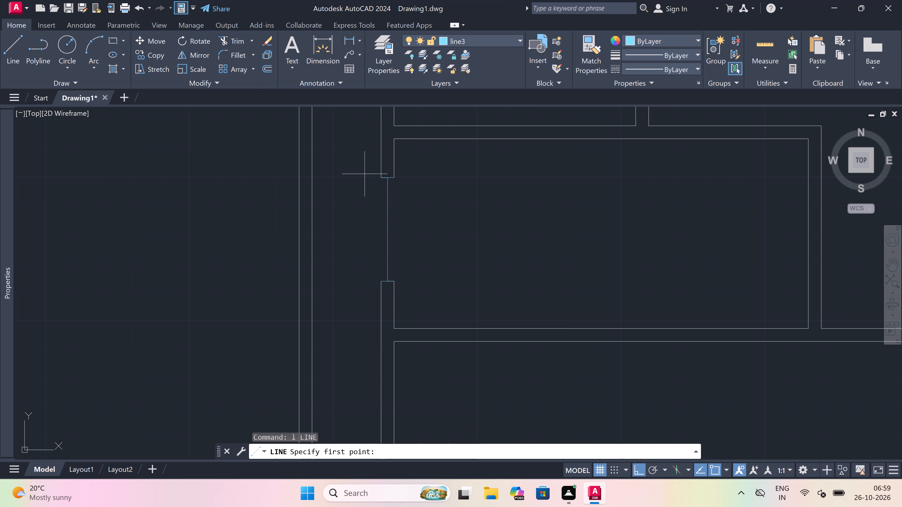
{"action": "left_click", "coordinate": [394, 176]}
{"action": "left_click", "coordinate": [397, 279]}
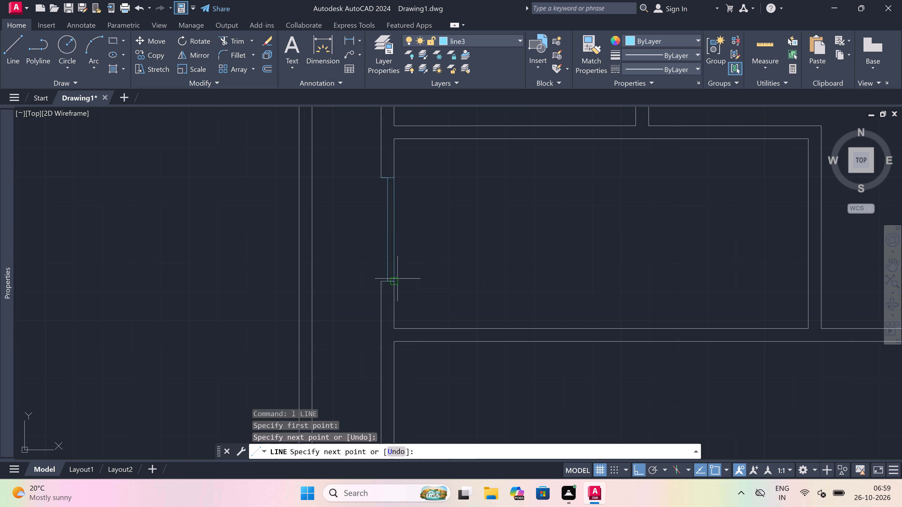
{"action": "key", "text": "Escape"}
{"action": "key", "text": "space"}
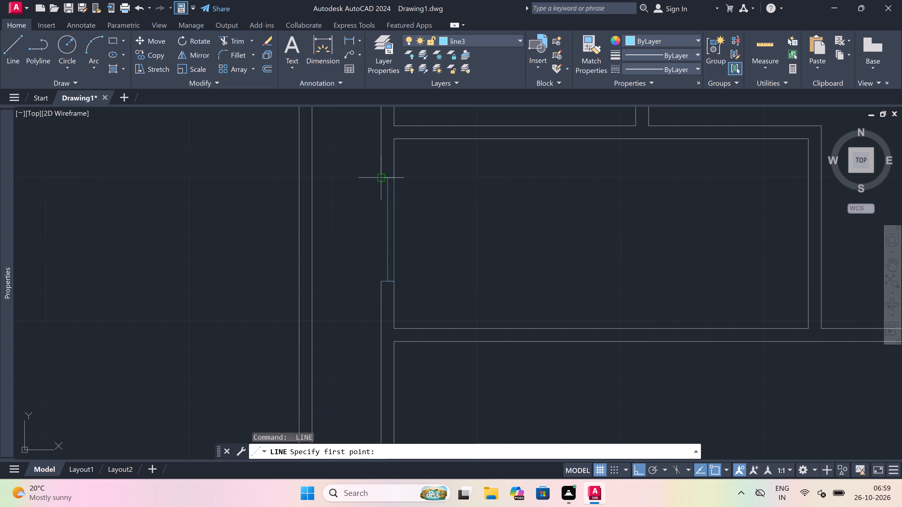
{"action": "left_click", "coordinate": [378, 175]}
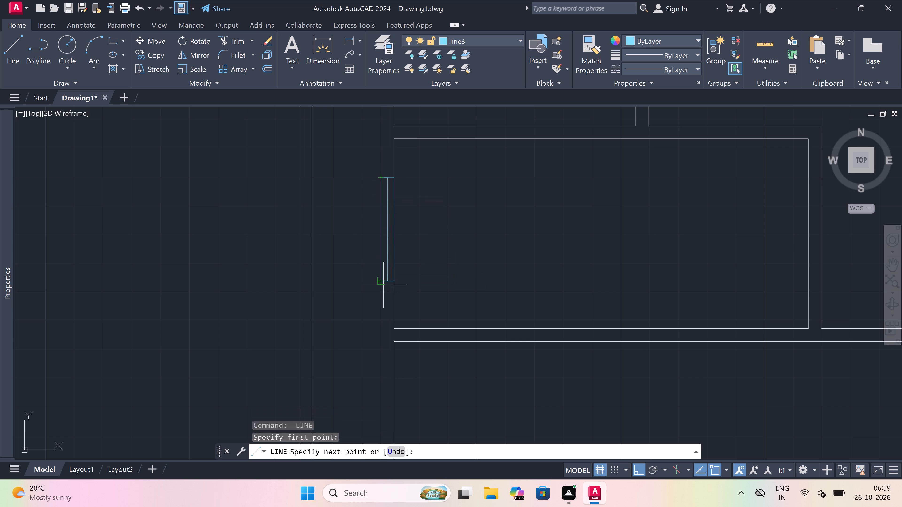
{"action": "left_click", "coordinate": [383, 279]}
{"action": "key", "text": "Escape"}
Draw jambs and a 3' mid-wall line for a window in the west wall of the room just south of the large central room.
{"action": "scroll", "coordinate": [362, 240], "scroll_direction": "down", "scroll_amount": 4}
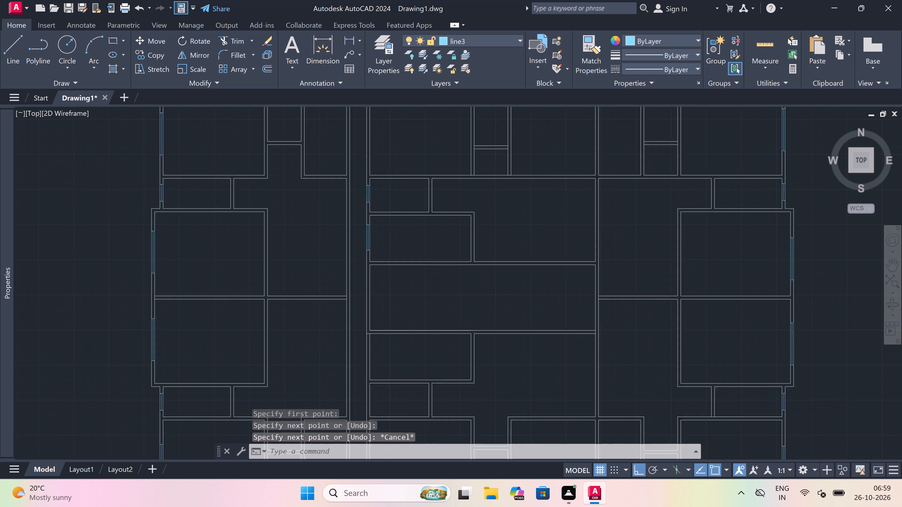
{"action": "scroll", "coordinate": [362, 238], "scroll_direction": "up", "scroll_amount": 2}
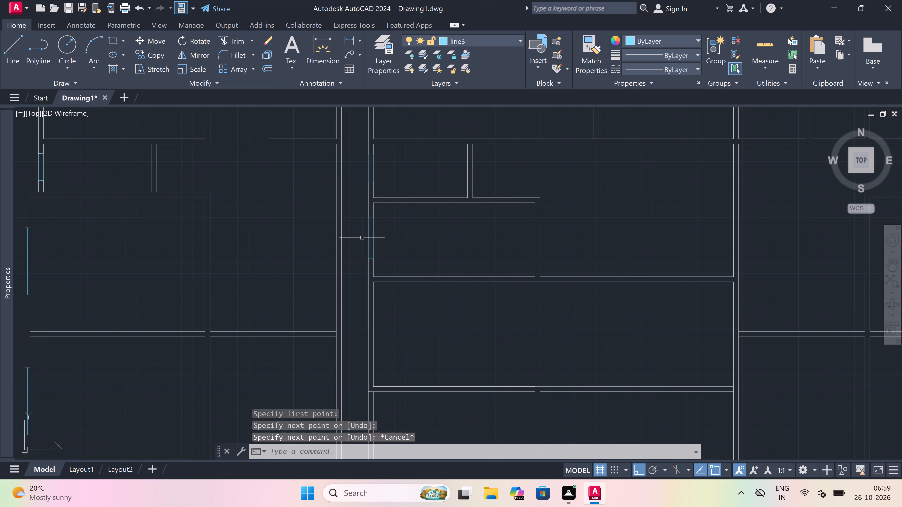
{"action": "scroll", "coordinate": [362, 238], "scroll_direction": "down", "scroll_amount": 2}
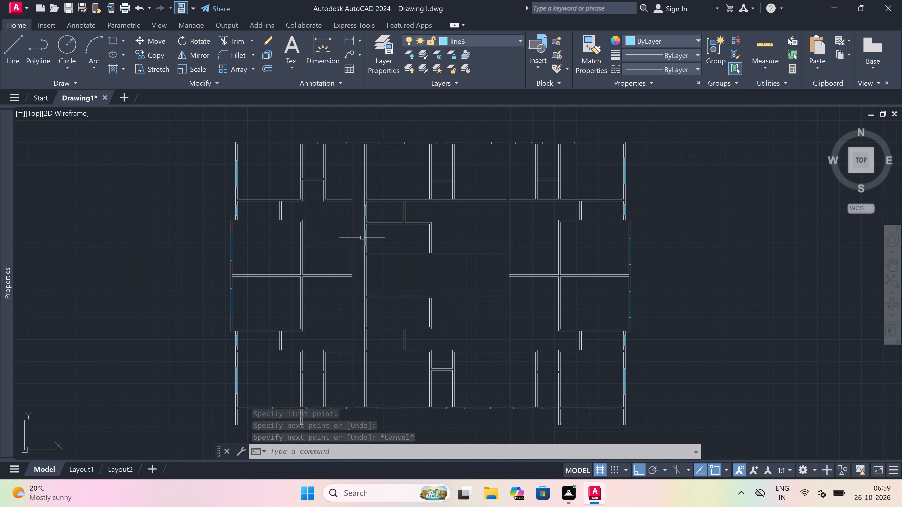
{"action": "scroll", "coordinate": [377, 229], "scroll_direction": "down", "scroll_amount": 1}
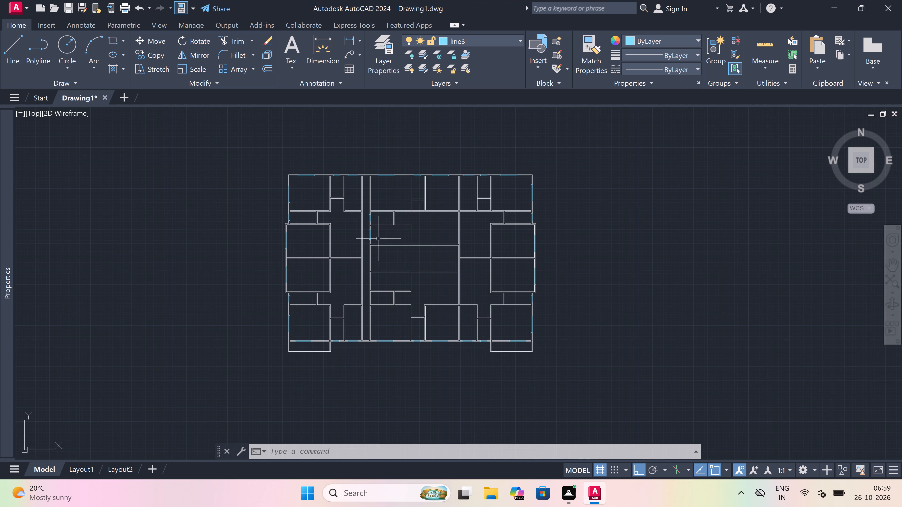
{"action": "scroll", "coordinate": [376, 284], "scroll_direction": "up", "scroll_amount": 3}
{"action": "key", "text": "space"}
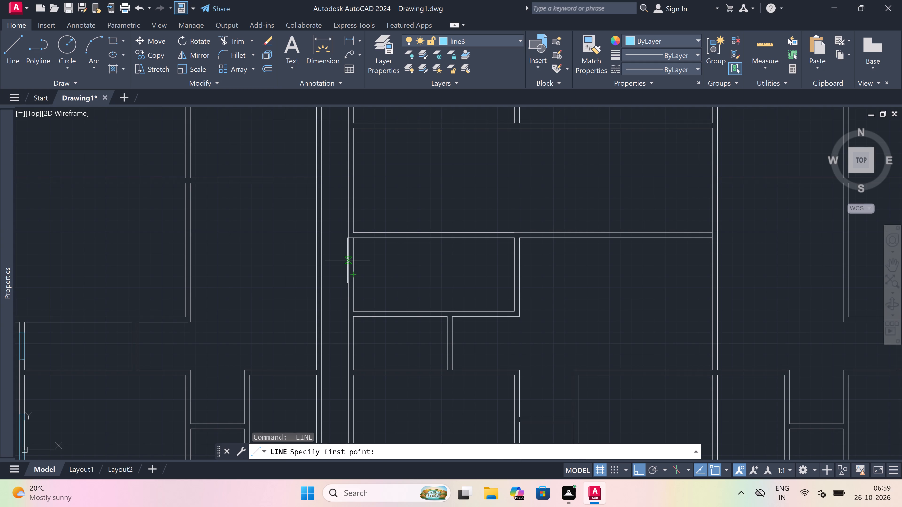
{"action": "scroll", "coordinate": [346, 257], "scroll_direction": "up", "scroll_amount": 2}
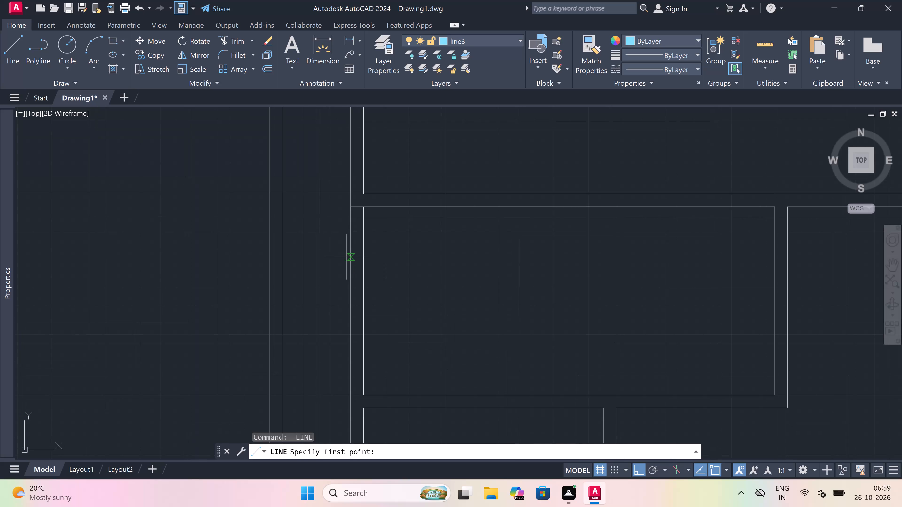
{"action": "left_click", "coordinate": [346, 248]}
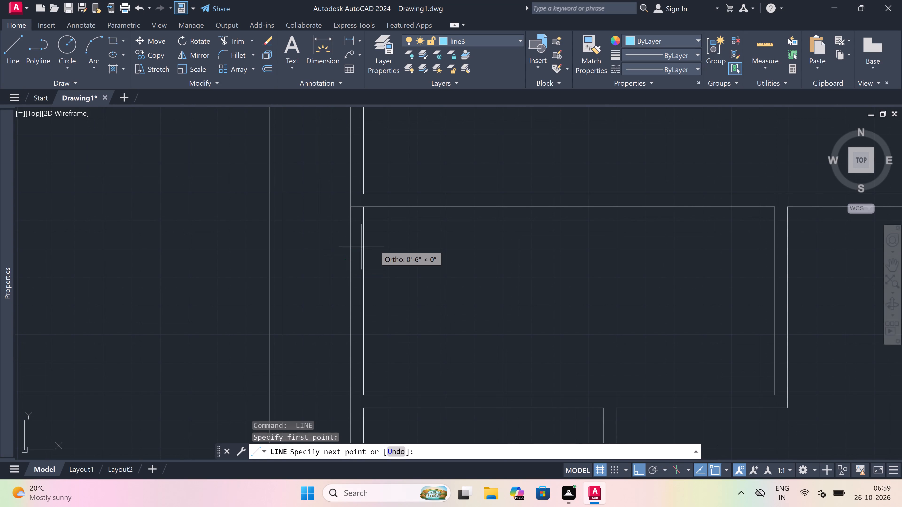
{"action": "left_click", "coordinate": [363, 248]}
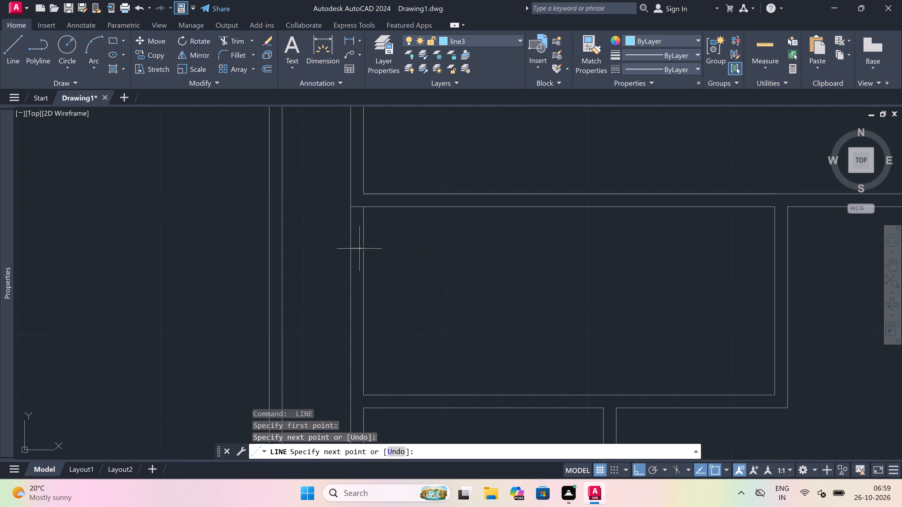
{"action": "left_click_drag", "start_coordinate": [358, 248], "coordinate": [359, 252]}
{"action": "type", "text": "3'"}
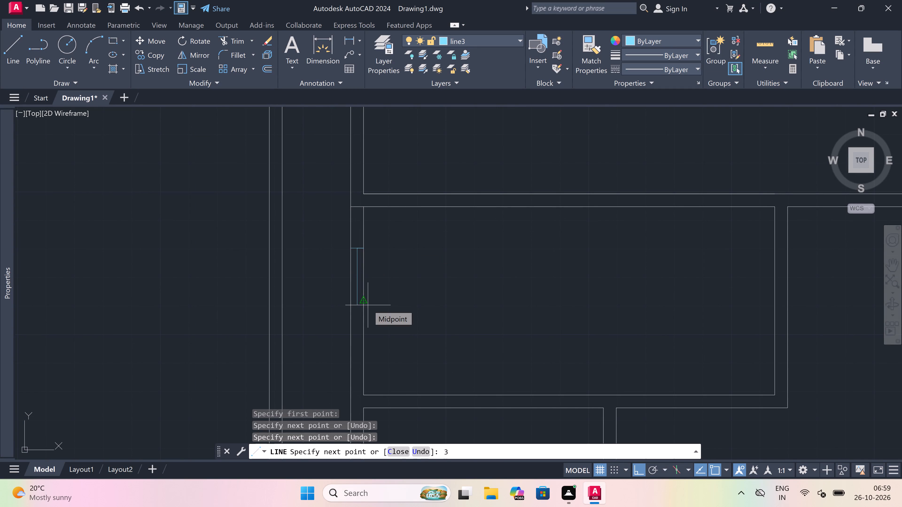
{"action": "key", "text": "space"}
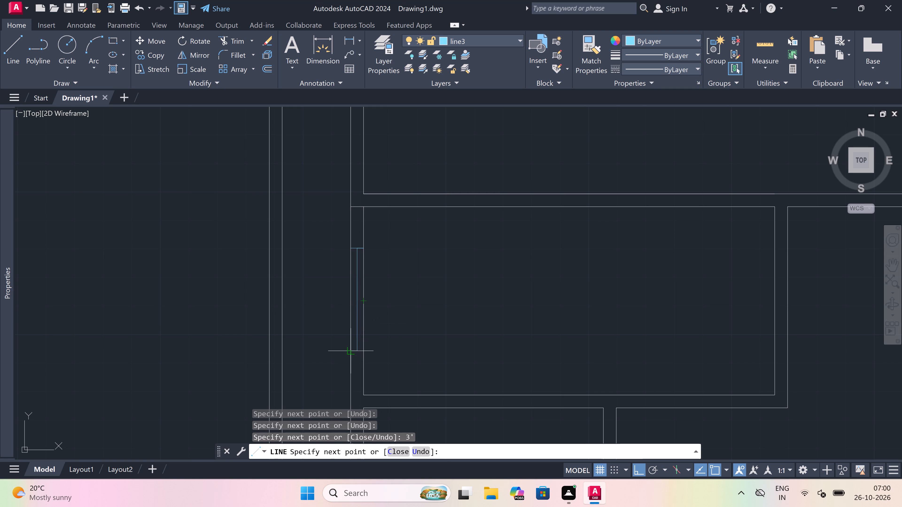
{"action": "left_click_drag", "start_coordinate": [347, 353], "coordinate": [350, 353]}
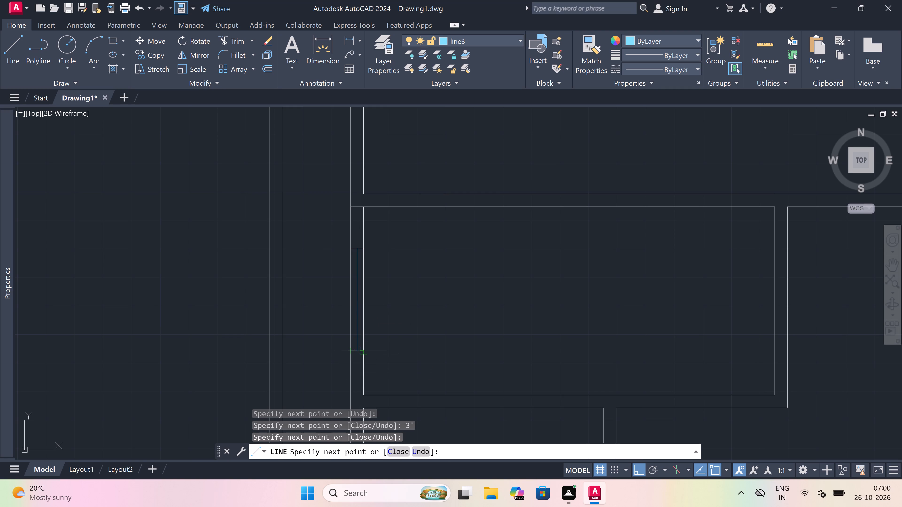
{"action": "left_click", "coordinate": [362, 349]}
{"action": "key", "text": "Escape"}
Trim both west wall lines between the jambs of this room's 3' window.
{"action": "key", "text": "t"}
{"action": "key", "text": "r"}
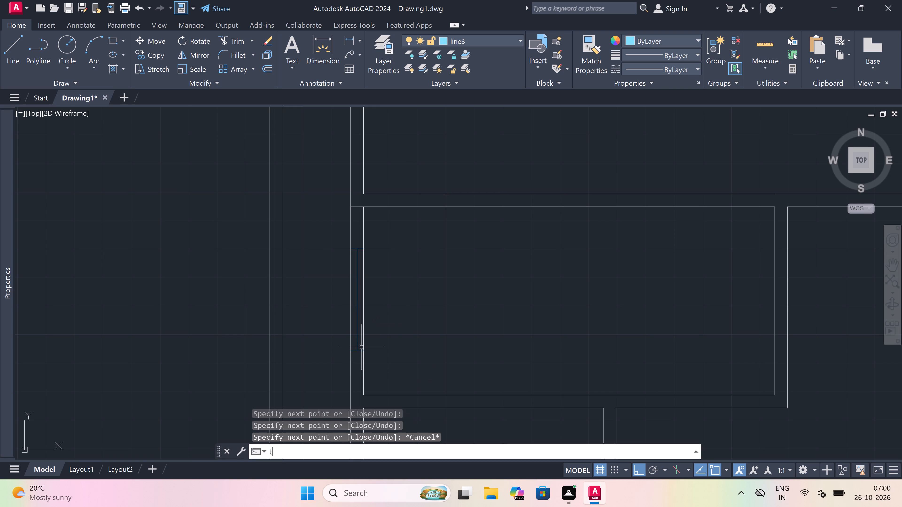
{"action": "key", "text": "space"}
{"action": "left_click", "coordinate": [362, 319]}
{"action": "left_click", "coordinate": [394, 306]}
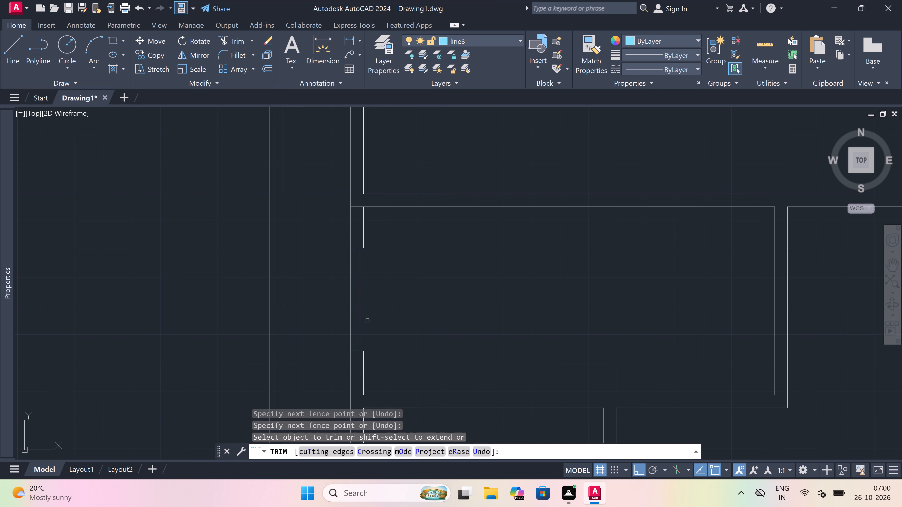
{"action": "left_click", "coordinate": [352, 325]}
{"action": "key", "text": "Escape"}
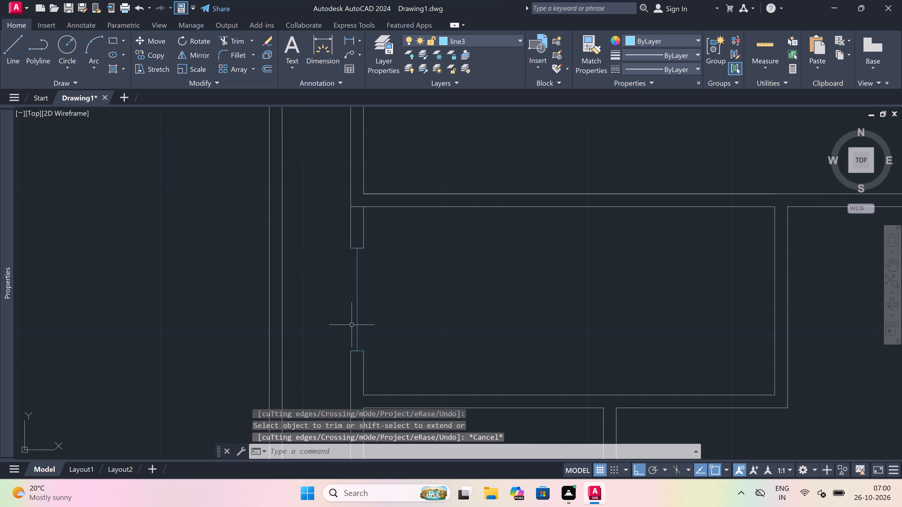
Close this 3' window with lines between its jambs along the passage-side and room-side wall faces.
{"action": "key", "text": "l"}
{"action": "key", "text": "space"}
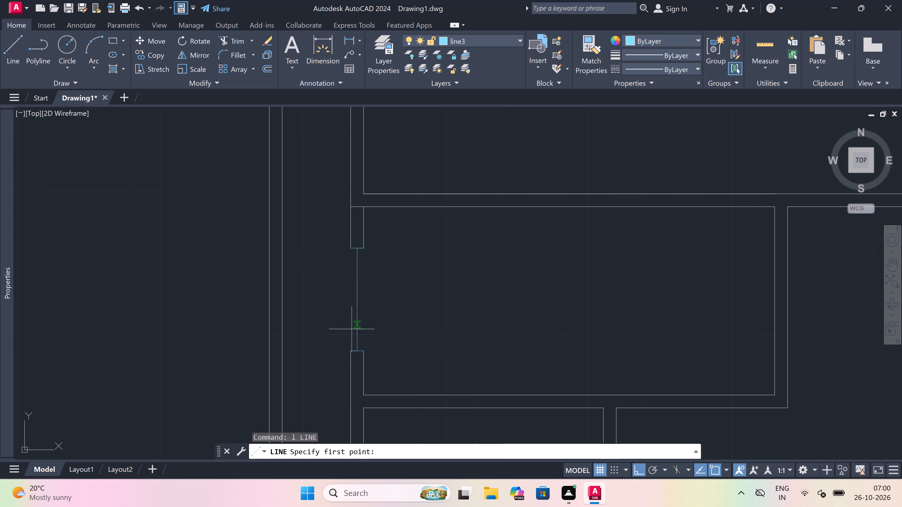
{"action": "left_click_drag", "start_coordinate": [350, 349], "coordinate": [351, 337]}
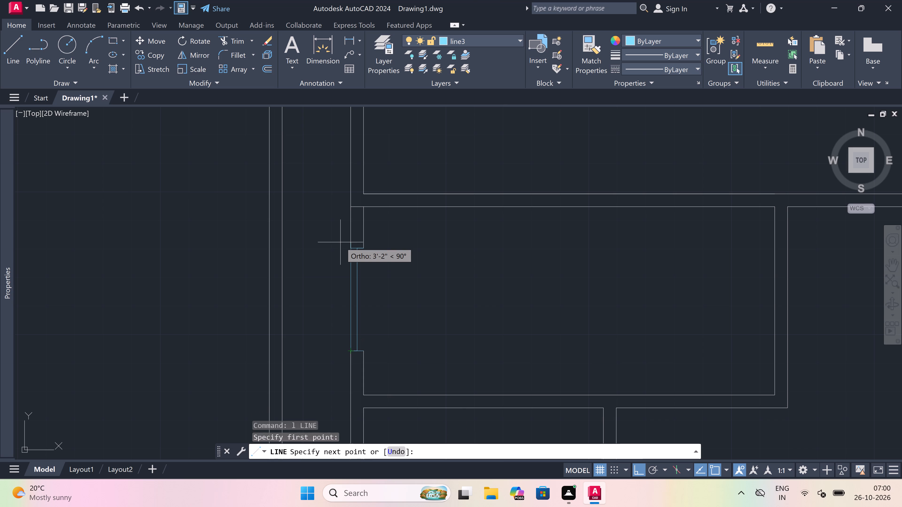
{"action": "left_click", "coordinate": [347, 250]}
{"action": "key", "text": "Escape"}
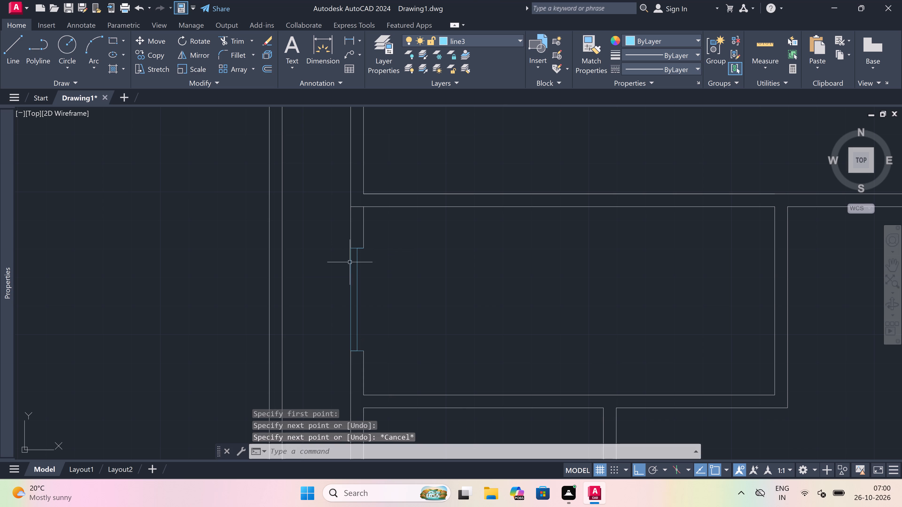
{"action": "key", "text": "space"}
{"action": "left_click_drag", "start_coordinate": [366, 351], "coordinate": [356, 327]}
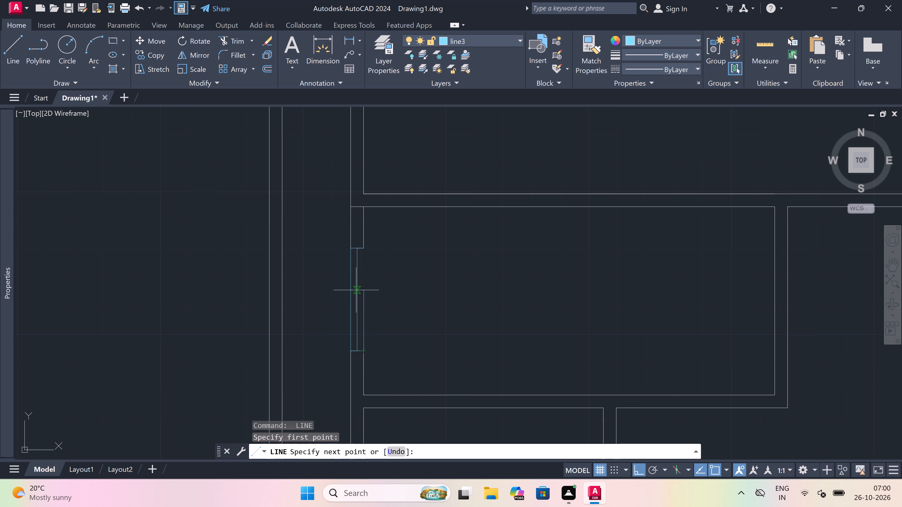
{"action": "left_click", "coordinate": [363, 246]}
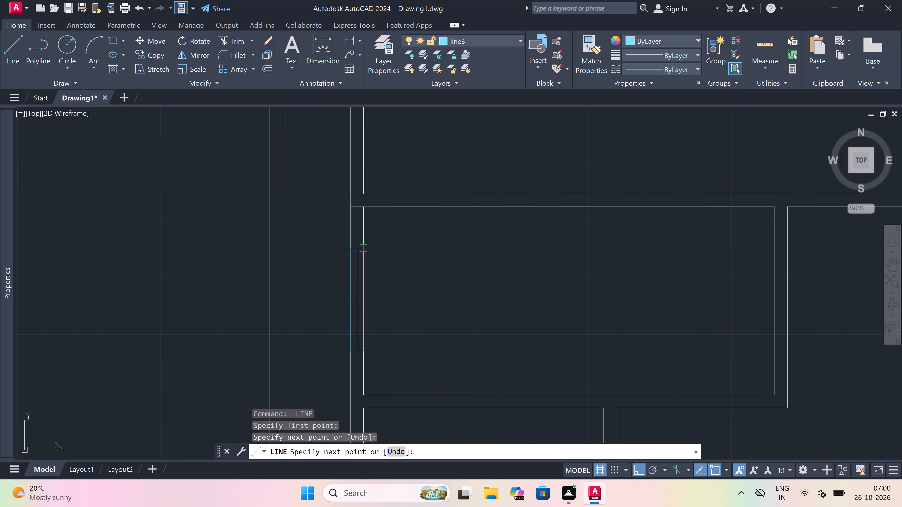
{"action": "key", "text": "Escape"}
Draw jambs and a 2' mid-wall line for a window in the west wall of the small room directly south.
{"action": "scroll", "coordinate": [363, 246], "scroll_direction": "down", "scroll_amount": 4}
{"action": "scroll", "coordinate": [362, 258], "scroll_direction": "up", "scroll_amount": 1}
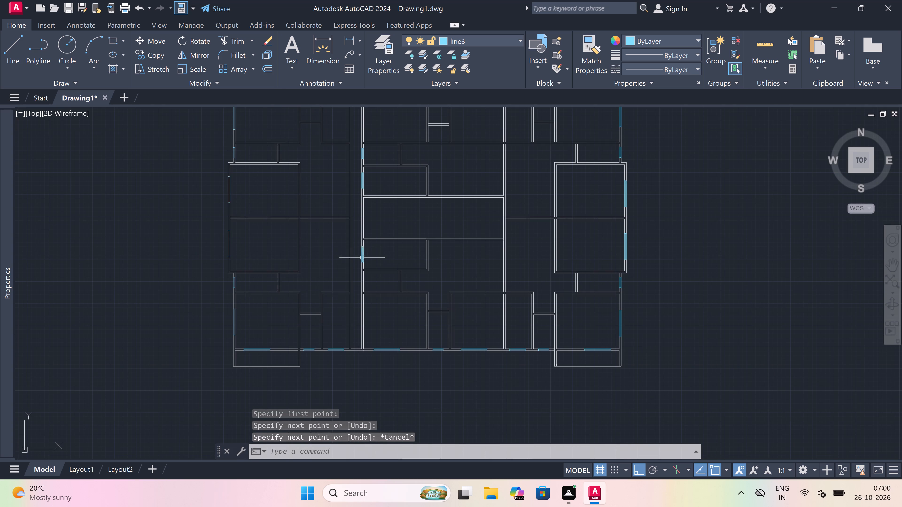
{"action": "scroll", "coordinate": [362, 288], "scroll_direction": "up", "scroll_amount": 3}
{"action": "key", "text": "space"}
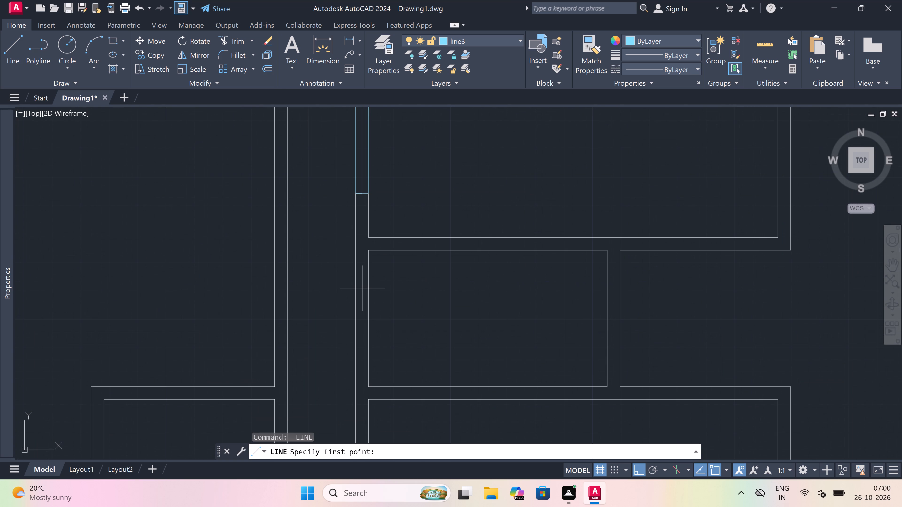
{"action": "left_click", "coordinate": [365, 278]}
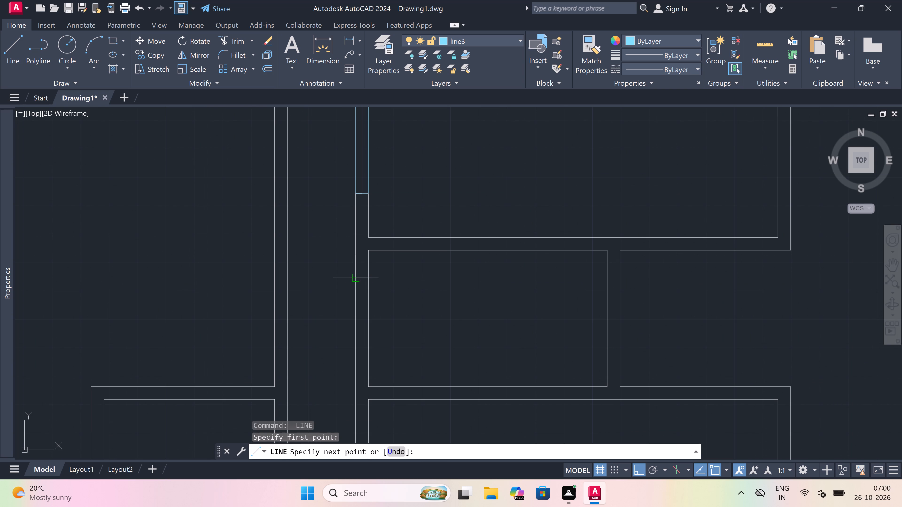
{"action": "left_click", "coordinate": [356, 275]}
{"action": "left_click", "coordinate": [361, 274]}
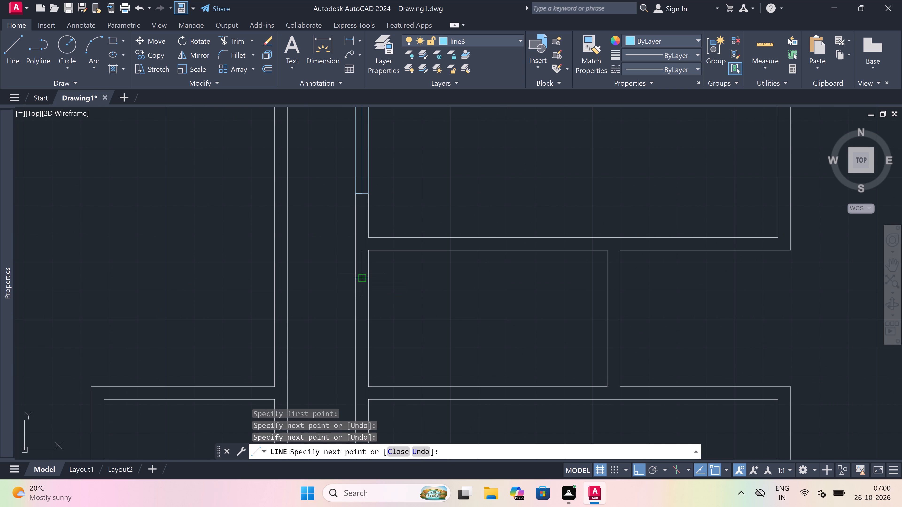
{"action": "type", "text": "2'"}
{"action": "key", "text": "space"}
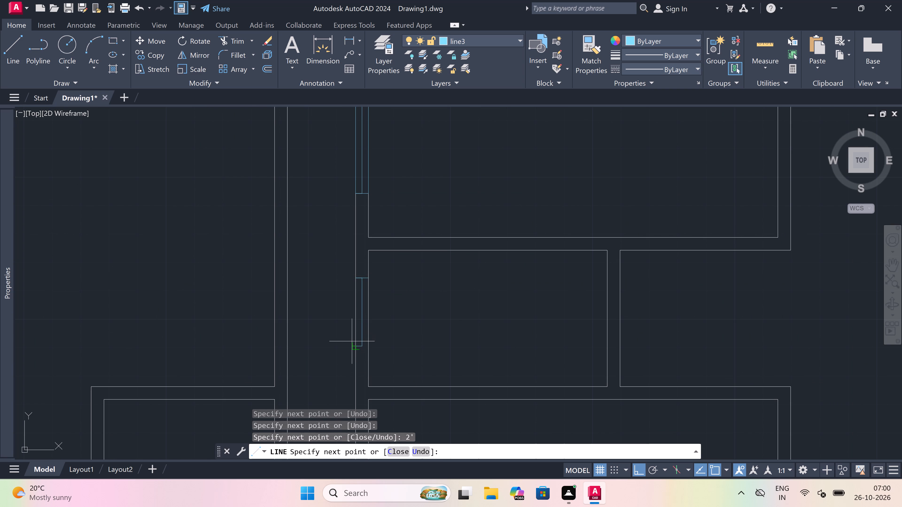
{"action": "left_click", "coordinate": [356, 346]}
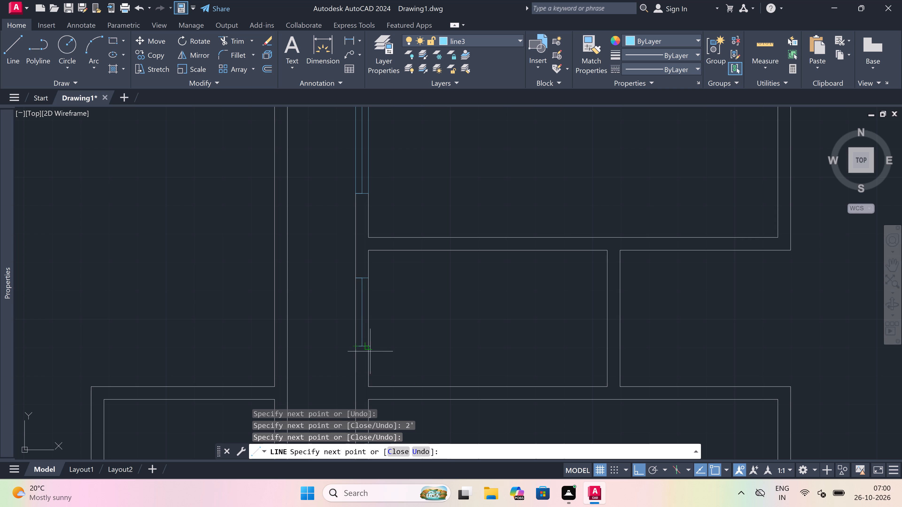
{"action": "left_click", "coordinate": [371, 351]}
{"action": "scroll", "coordinate": [371, 351], "scroll_direction": "up", "scroll_amount": 1}
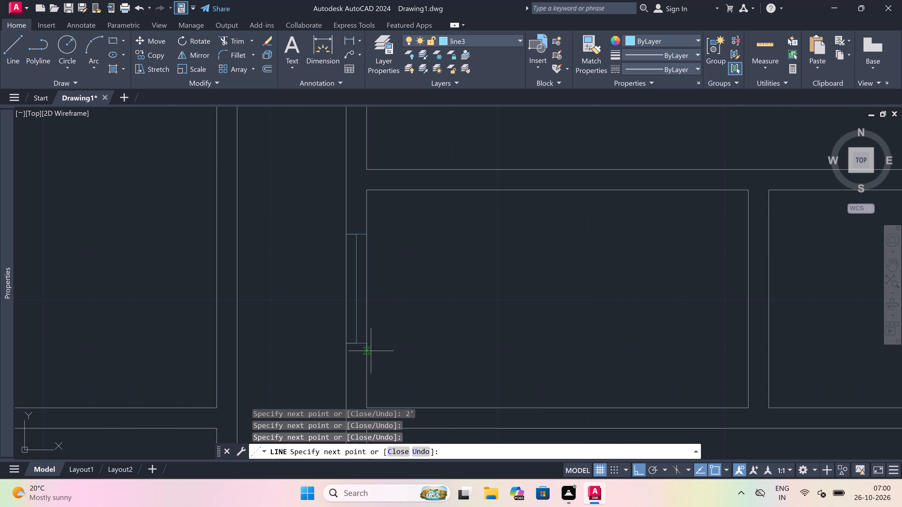
{"action": "key", "text": "Escape"}
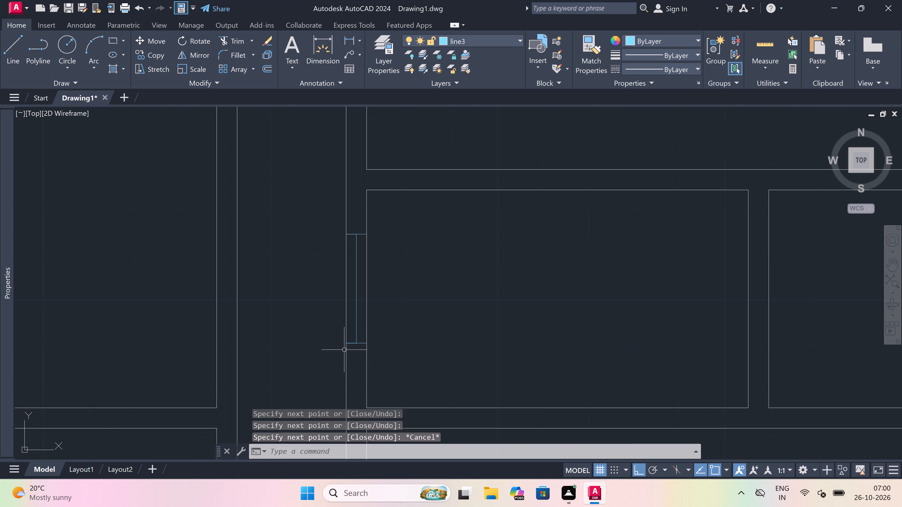
Trim both west wall lines between the jambs of the southern small room's 2' window.
{"action": "key", "text": "t"}
{"action": "key", "text": "r"}
{"action": "key", "text": "space"}
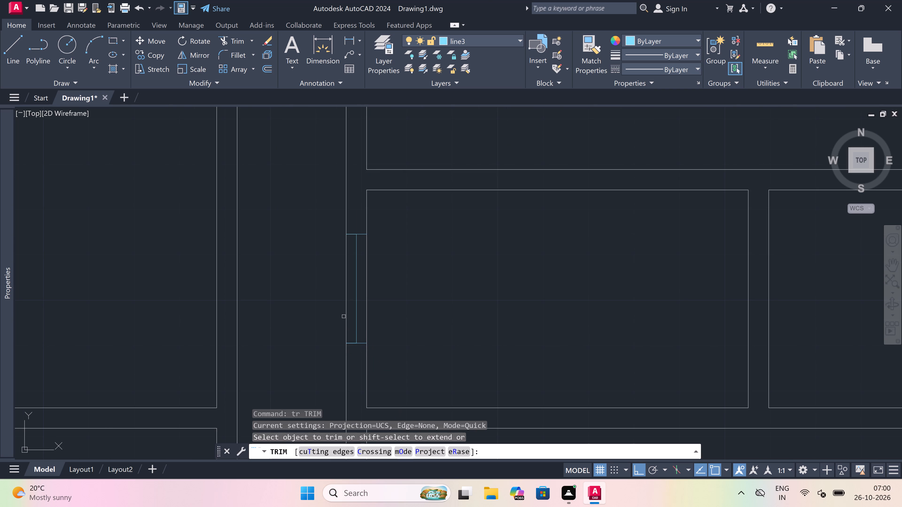
{"action": "left_click", "coordinate": [345, 314]}
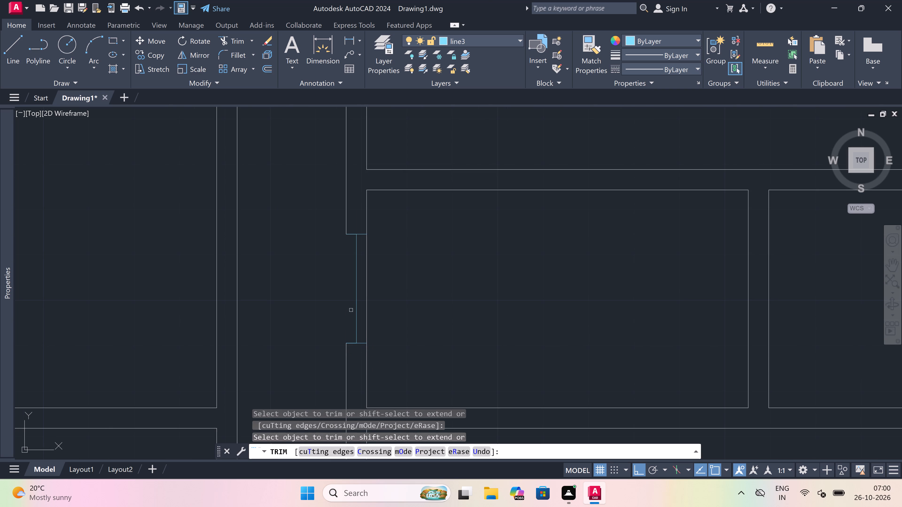
{"action": "left_click", "coordinate": [358, 304]}
{"action": "left_click", "coordinate": [390, 287]}
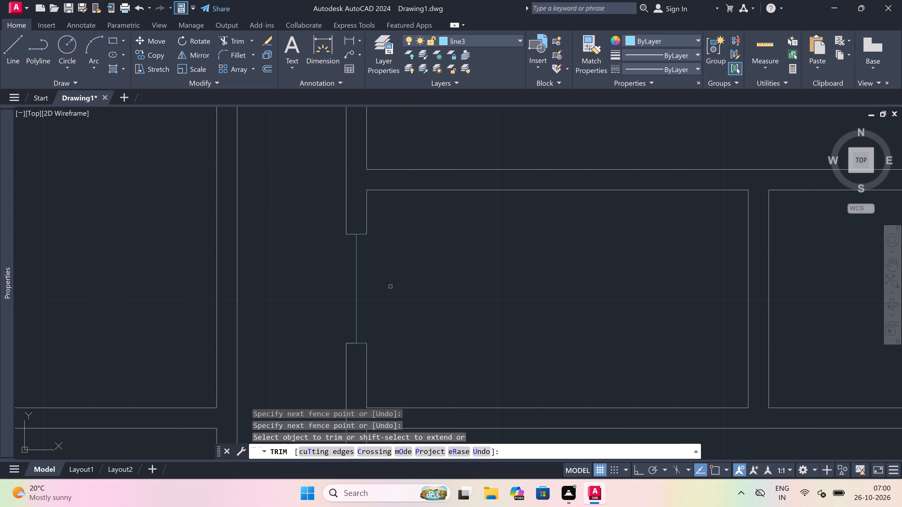
{"action": "key", "text": "Escape"}
Close the southern small room's 2' window with lines between its jambs along the passage-side and room-side wall faces.
{"action": "type", "text": "l"}
{"action": "key", "text": "space"}
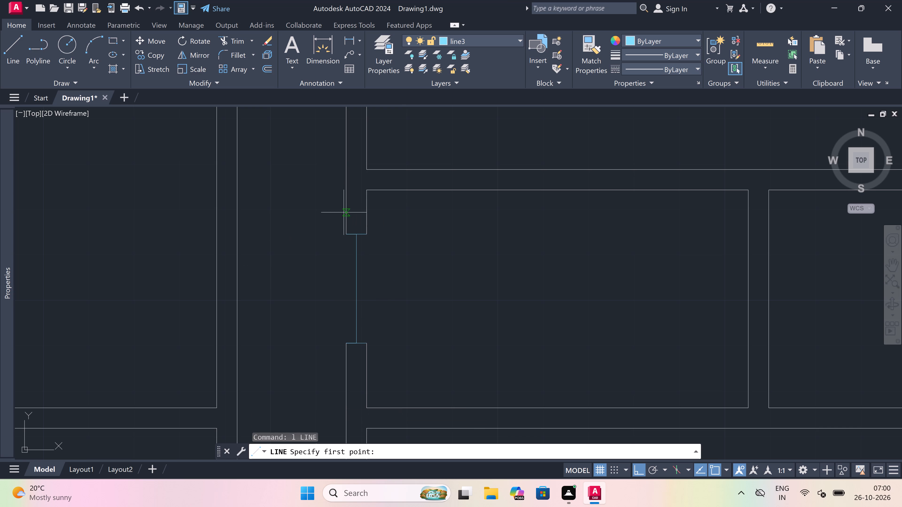
{"action": "left_click_drag", "start_coordinate": [344, 232], "coordinate": [344, 235]}
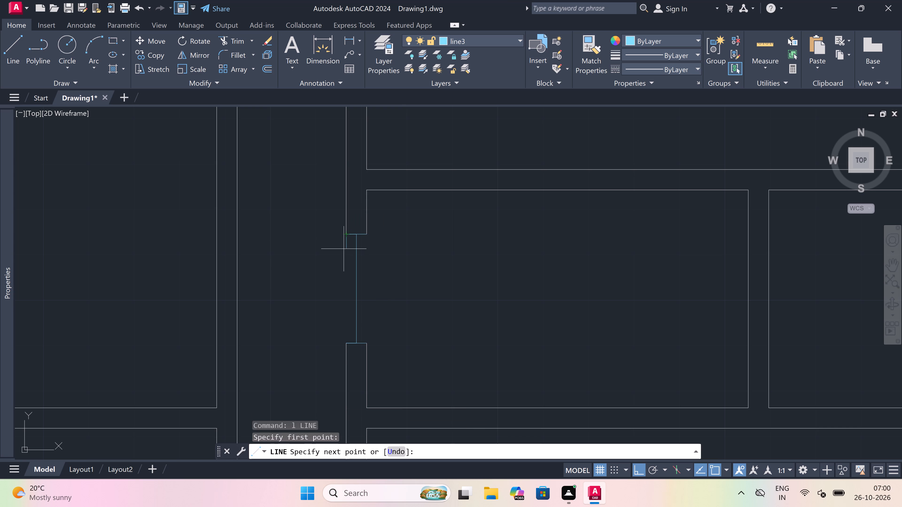
{"action": "left_click", "coordinate": [344, 340]}
{"action": "key", "text": "Escape"}
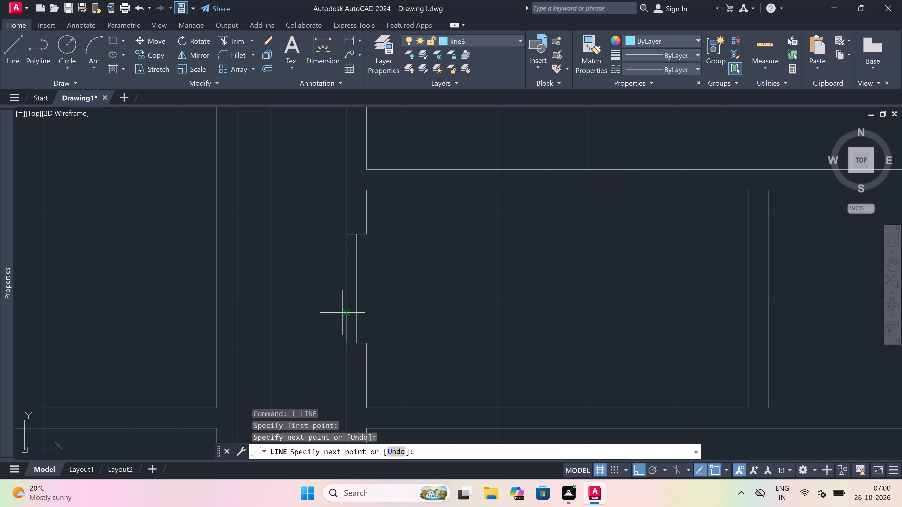
{"action": "key", "text": "space"}
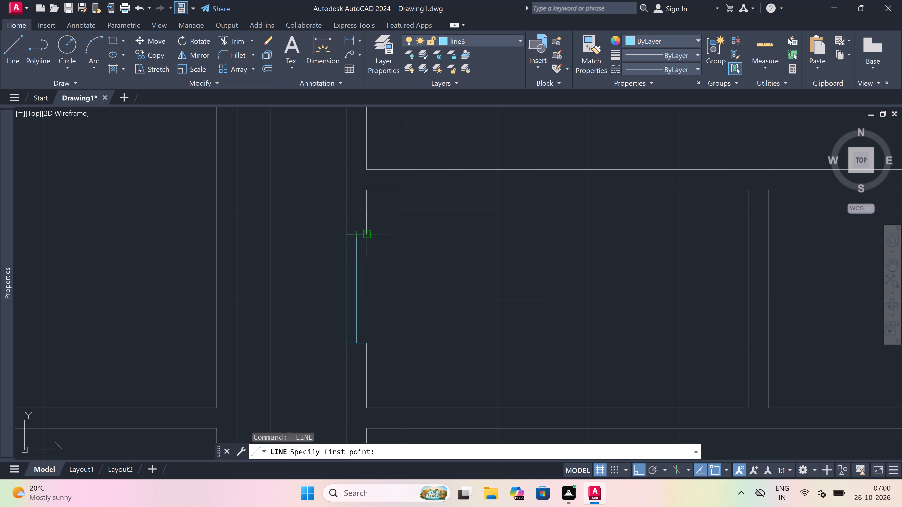
{"action": "left_click", "coordinate": [365, 235]}
{"action": "left_click", "coordinate": [371, 340]}
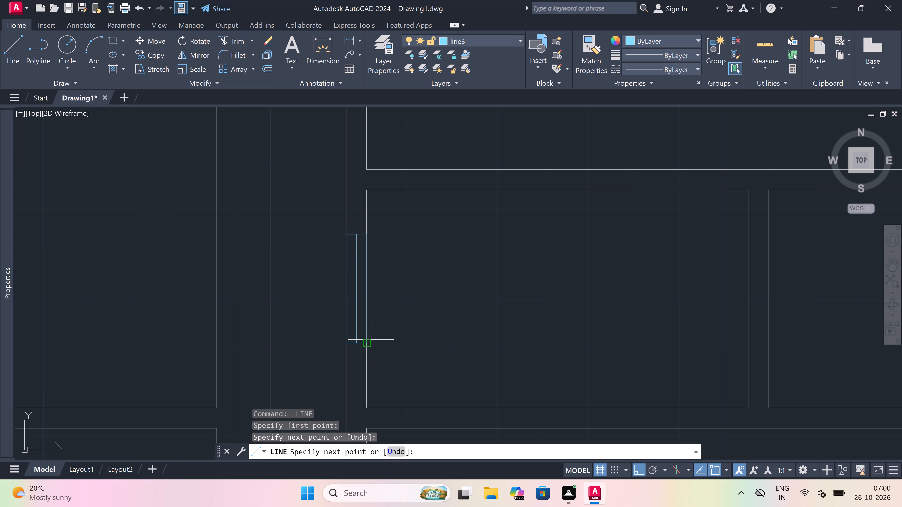
{"action": "key", "text": "Escape"}
Extend both lines of the long central room's north wall west across the vertical passage to the passage's west wall.
{"action": "scroll", "coordinate": [362, 278], "scroll_direction": "down", "scroll_amount": 9}
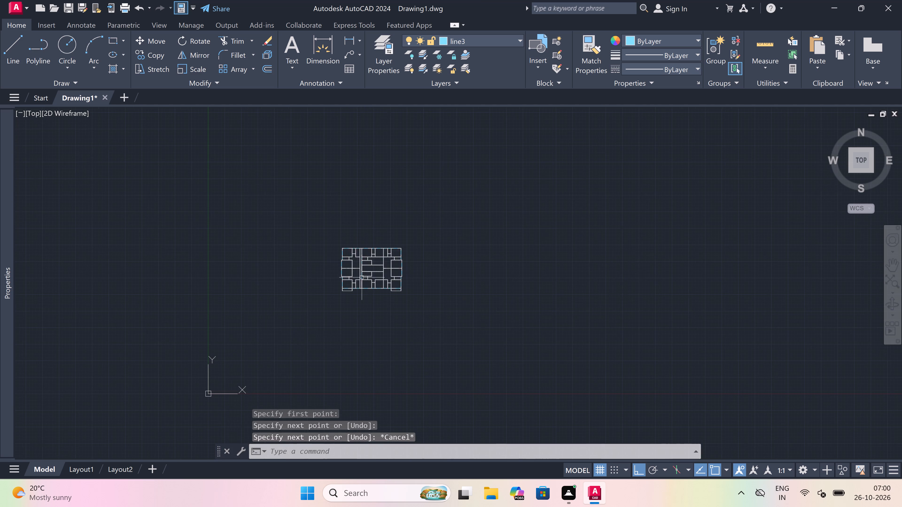
{"action": "scroll", "coordinate": [362, 277], "scroll_direction": "up", "scroll_amount": 4}
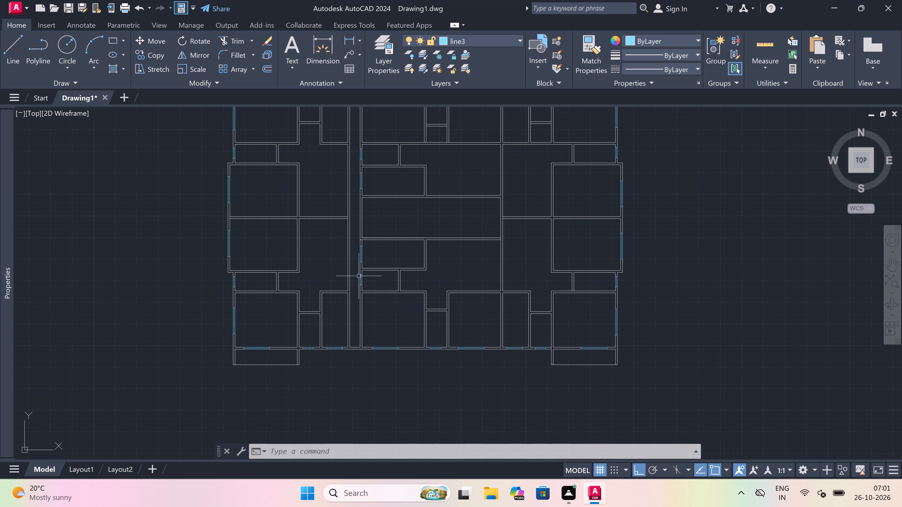
{"action": "scroll", "coordinate": [356, 276], "scroll_direction": "down", "scroll_amount": 2}
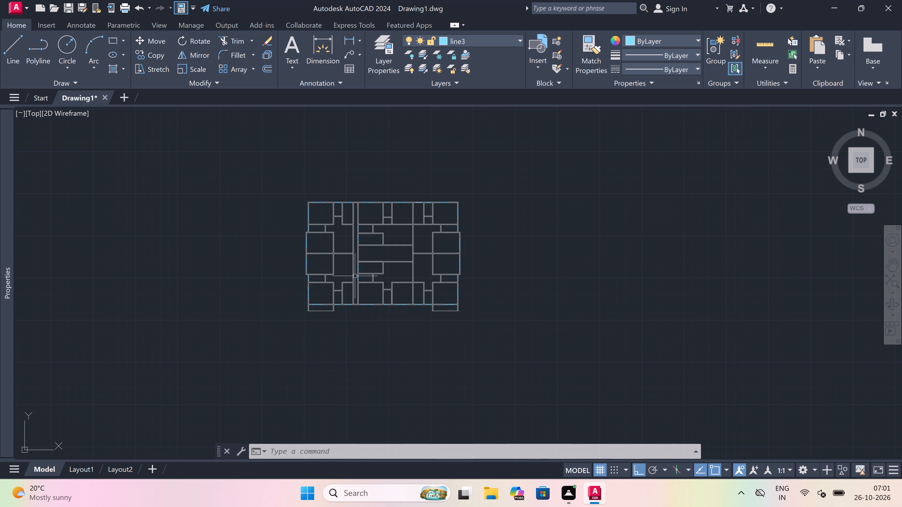
{"action": "scroll", "coordinate": [369, 247], "scroll_direction": "up", "scroll_amount": 3}
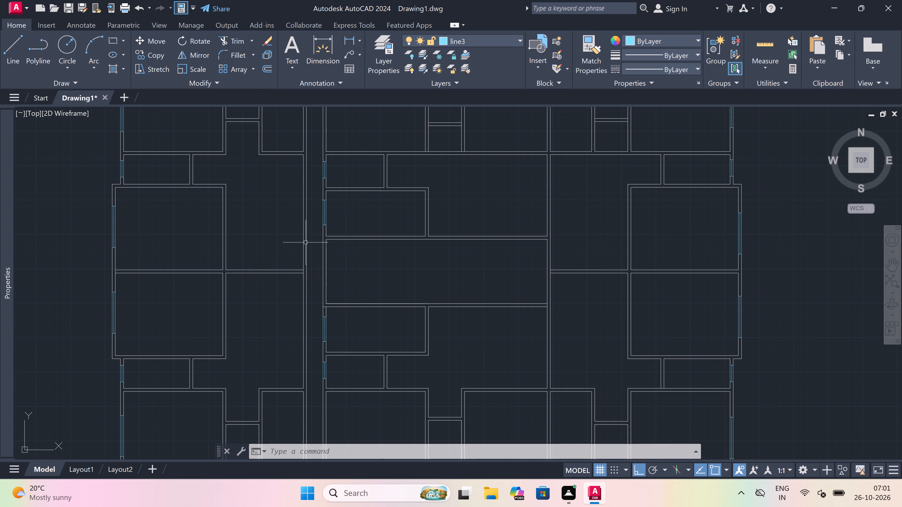
{"action": "scroll", "coordinate": [306, 242], "scroll_direction": "up", "scroll_amount": 2}
{"action": "key", "text": "e"}
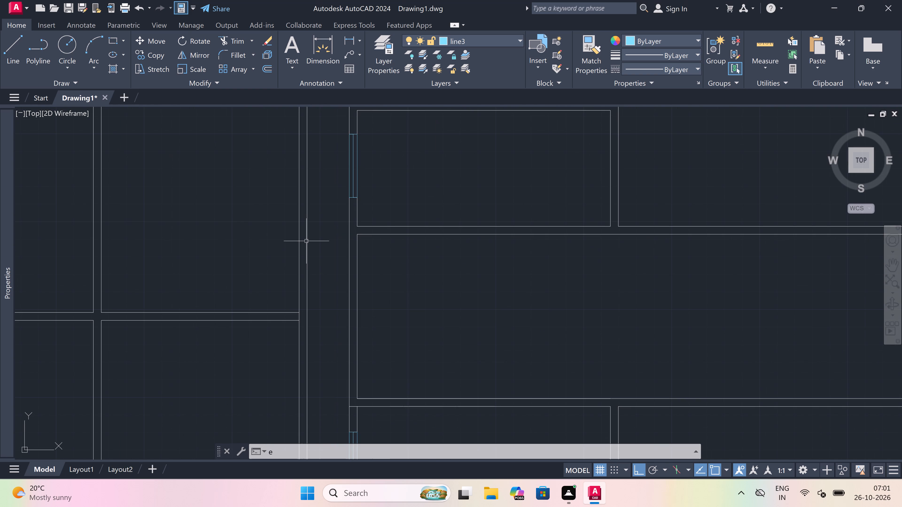
{"action": "key", "text": "x"}
{"action": "key", "text": "space"}
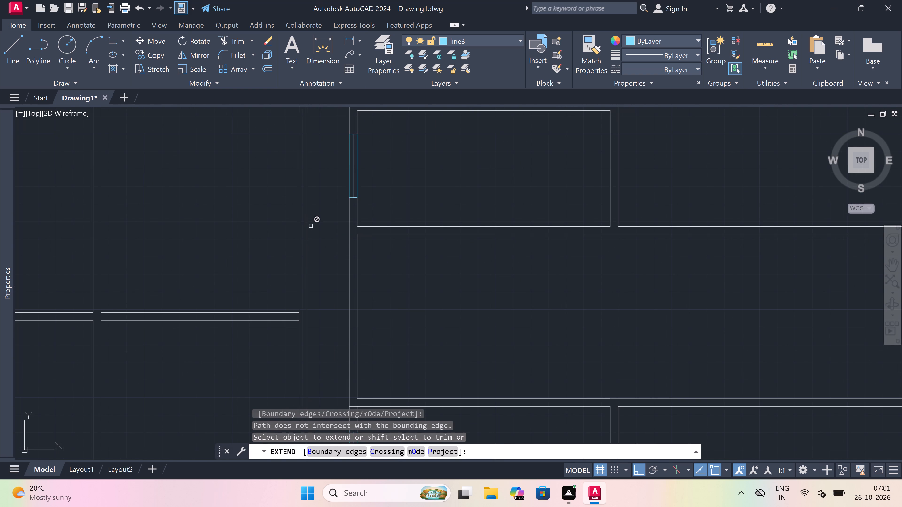
{"action": "left_click", "coordinate": [370, 204]}
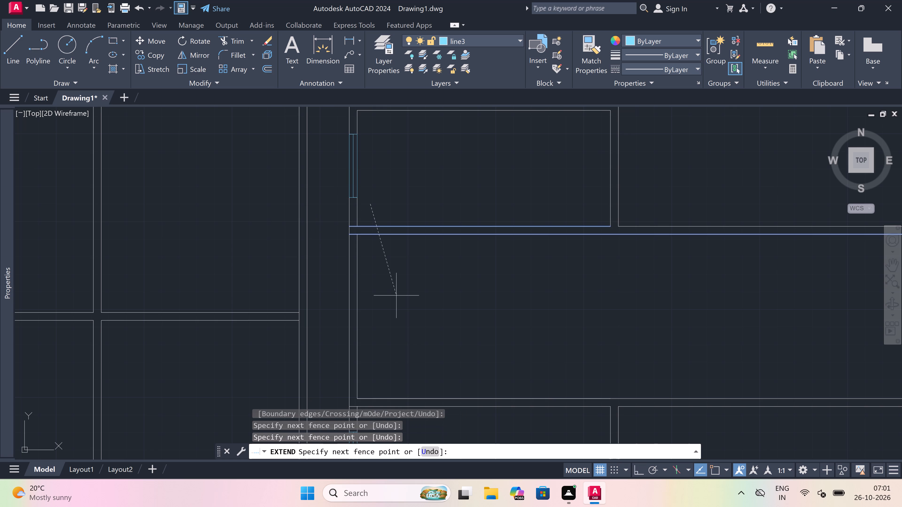
{"action": "left_click_drag", "start_coordinate": [396, 292], "coordinate": [393, 283]}
{"action": "left_click_drag", "start_coordinate": [383, 212], "coordinate": [383, 217]}
{"action": "left_click_drag", "start_coordinate": [378, 308], "coordinate": [379, 306]}
Extend both lines of the long central room's south wall west across the passage to the passage's west wall.
{"action": "scroll", "coordinate": [379, 304], "scroll_direction": "down", "scroll_amount": 2}
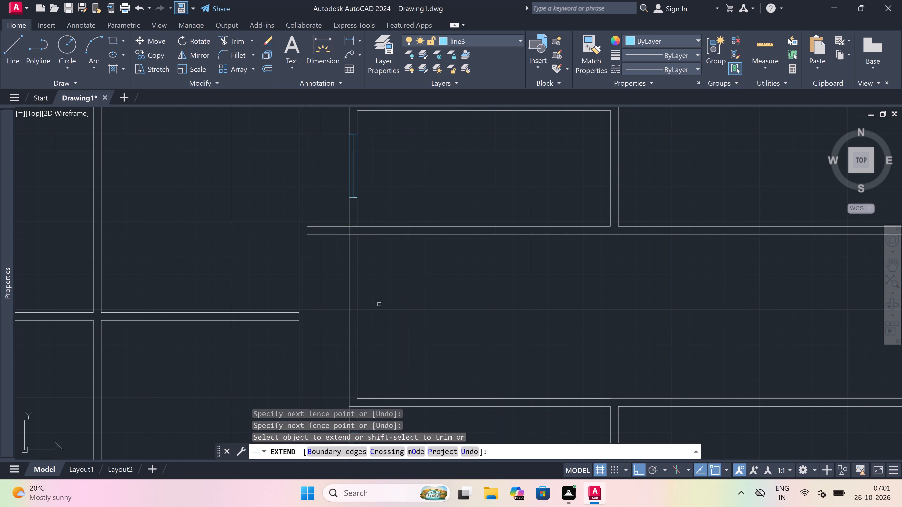
{"action": "scroll", "coordinate": [379, 304], "scroll_direction": "down", "scroll_amount": 2}
{"action": "scroll", "coordinate": [378, 338], "scroll_direction": "up", "scroll_amount": 3}
{"action": "left_click_drag", "start_coordinate": [380, 317], "coordinate": [380, 299]}
{"action": "left_click", "coordinate": [370, 237]}
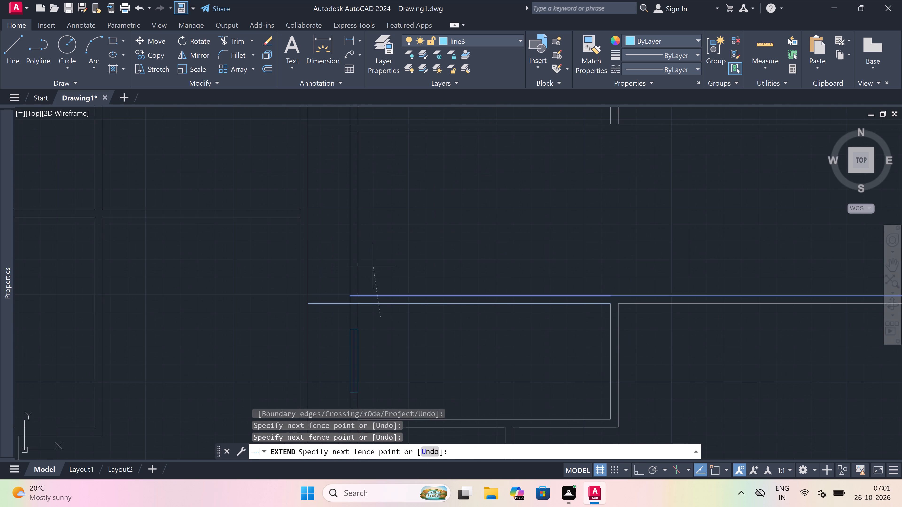
{"action": "left_click_drag", "start_coordinate": [381, 332], "coordinate": [381, 319]}
{"action": "left_click", "coordinate": [377, 247]}
{"action": "left_click_drag", "start_coordinate": [380, 376], "coordinate": [381, 371]}
{"action": "key", "text": "Escape"}
Trim the south wall extension's overshoot at the passage's west wall and the overlapping lines where it crosses the east wall.
{"action": "key", "text": "t"}
{"action": "key", "text": "r"}
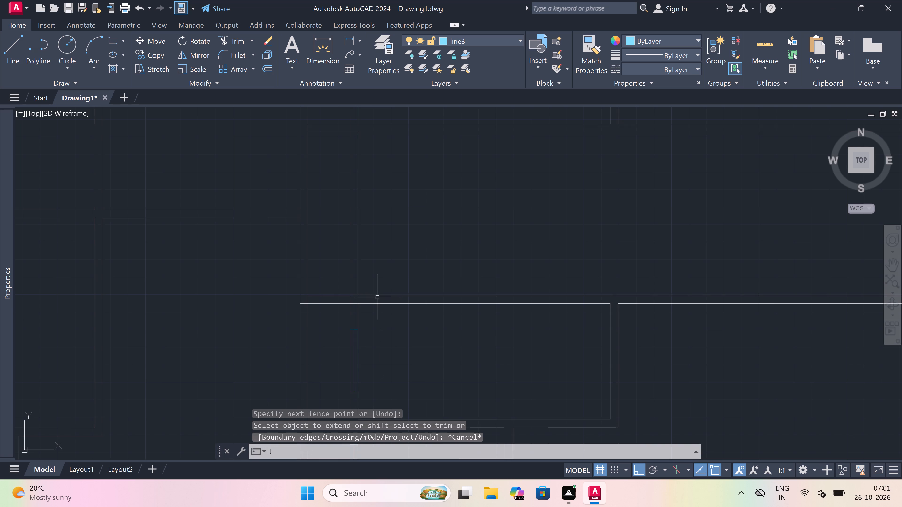
{"action": "key", "text": "space"}
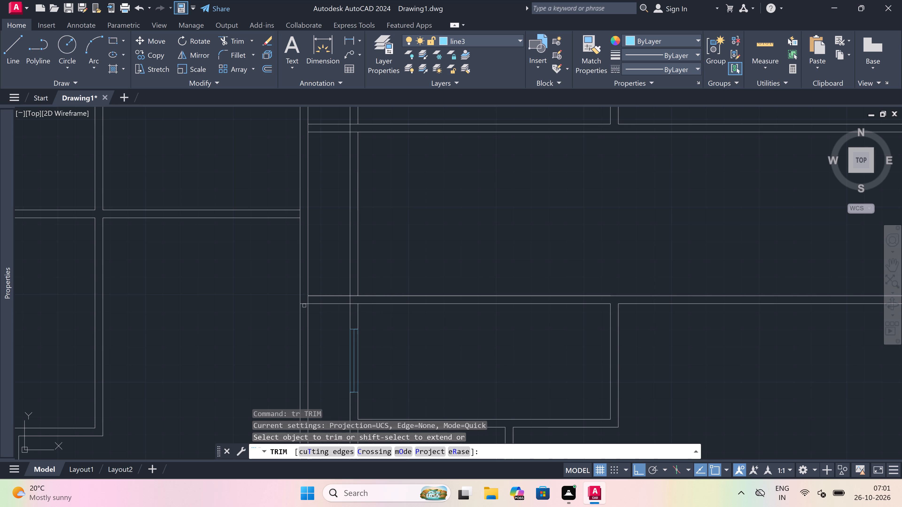
{"action": "scroll", "coordinate": [302, 301], "scroll_direction": "up", "scroll_amount": 1}
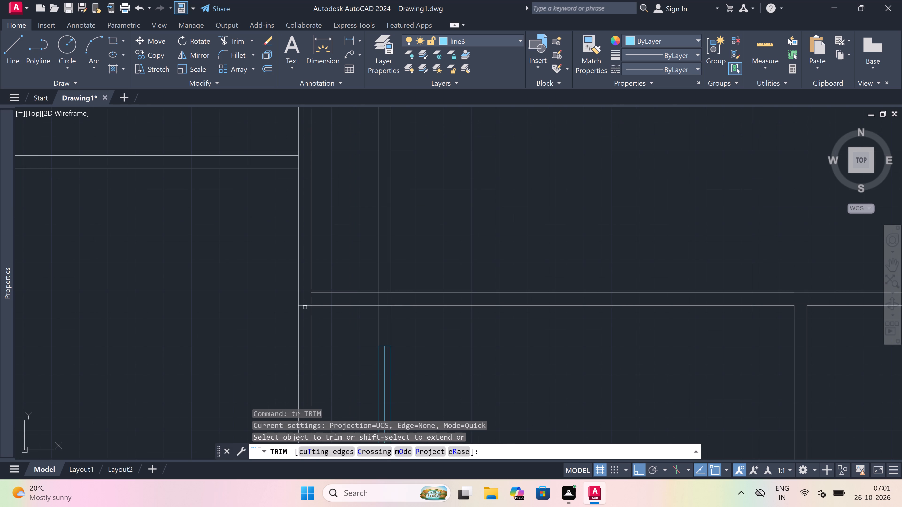
{"action": "left_click", "coordinate": [305, 306]}
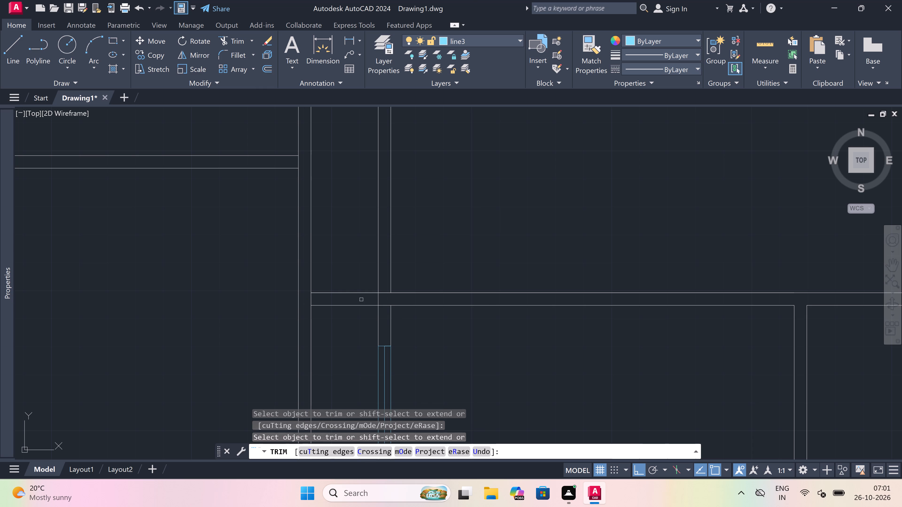
{"action": "left_click_drag", "start_coordinate": [362, 299], "coordinate": [368, 299]}
{"action": "left_click", "coordinate": [383, 298]}
{"action": "left_click", "coordinate": [359, 297]}
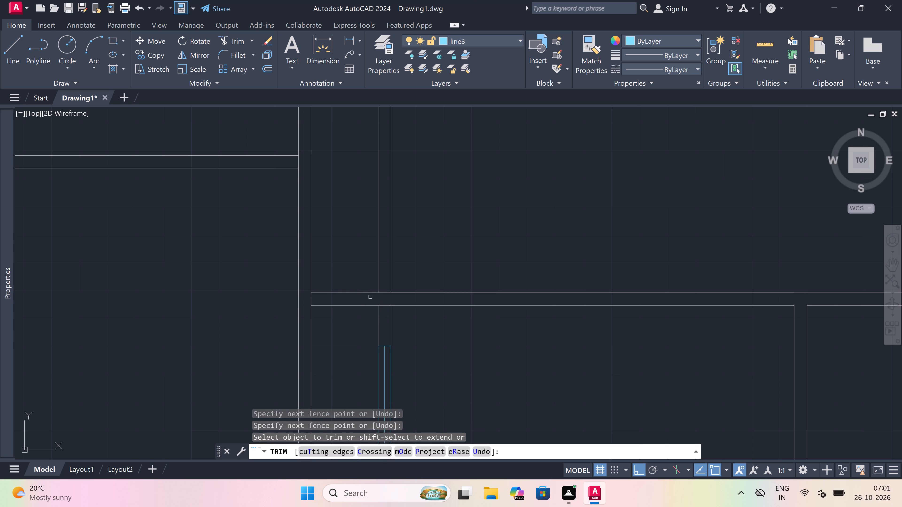
{"action": "left_click_drag", "start_coordinate": [383, 312], "coordinate": [383, 311]}
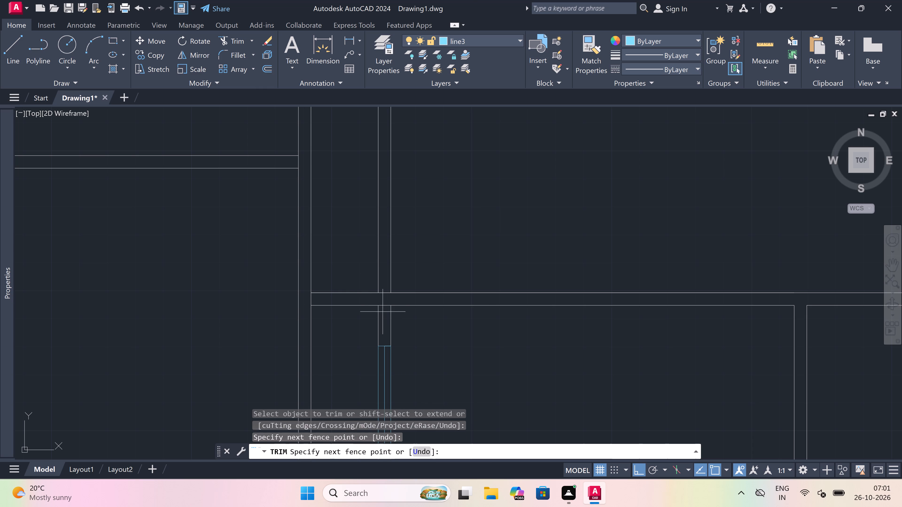
{"action": "left_click_drag", "start_coordinate": [383, 311], "coordinate": [383, 302]}
{"action": "left_click", "coordinate": [380, 281]}
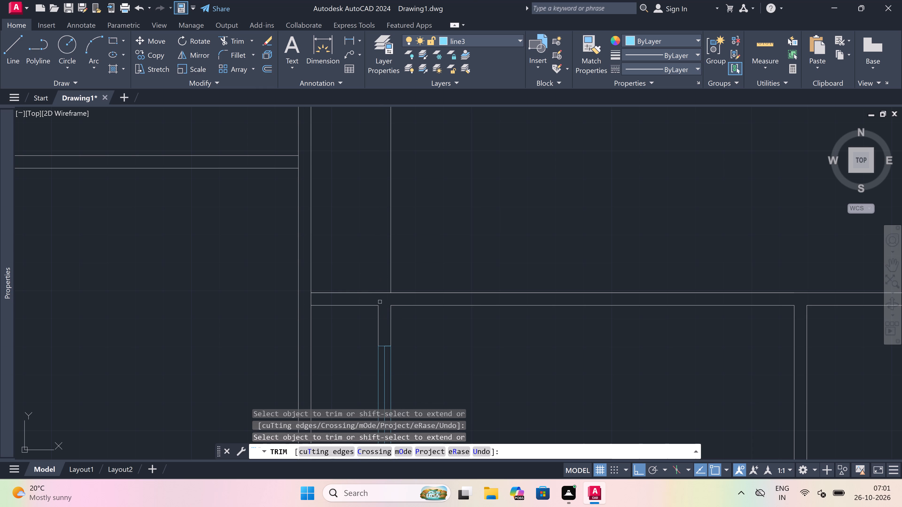
{"action": "key", "text": "ctrl+z"}
{"action": "scroll", "coordinate": [382, 296], "scroll_direction": "up", "scroll_amount": 2}
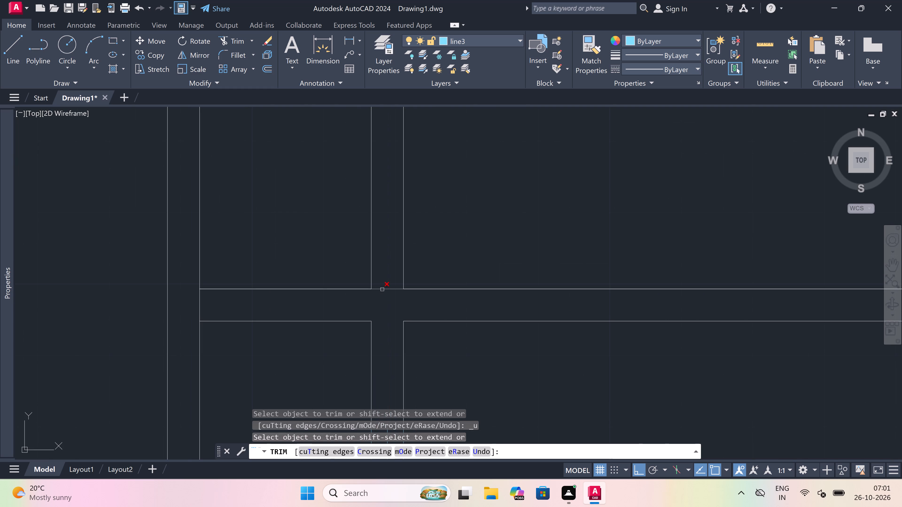
{"action": "left_click", "coordinate": [382, 289]}
{"action": "left_click", "coordinate": [382, 289]}
{"action": "key", "text": "Escape"}
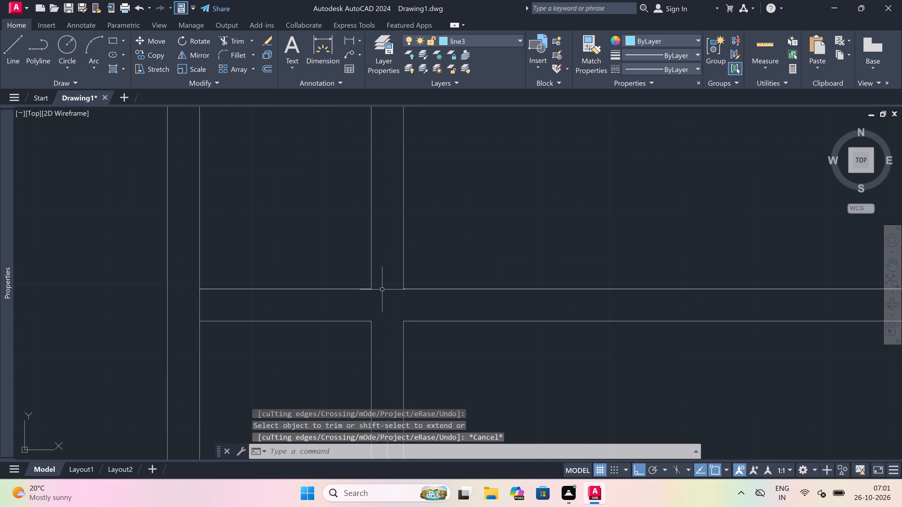
Trim the overlapping wall lines where the extended north wall crosses the passage's east wall.
{"action": "scroll", "coordinate": [382, 289], "scroll_direction": "down", "scroll_amount": 4}
{"action": "key", "text": "space"}
{"action": "scroll", "coordinate": [366, 185], "scroll_direction": "up", "scroll_amount": 3}
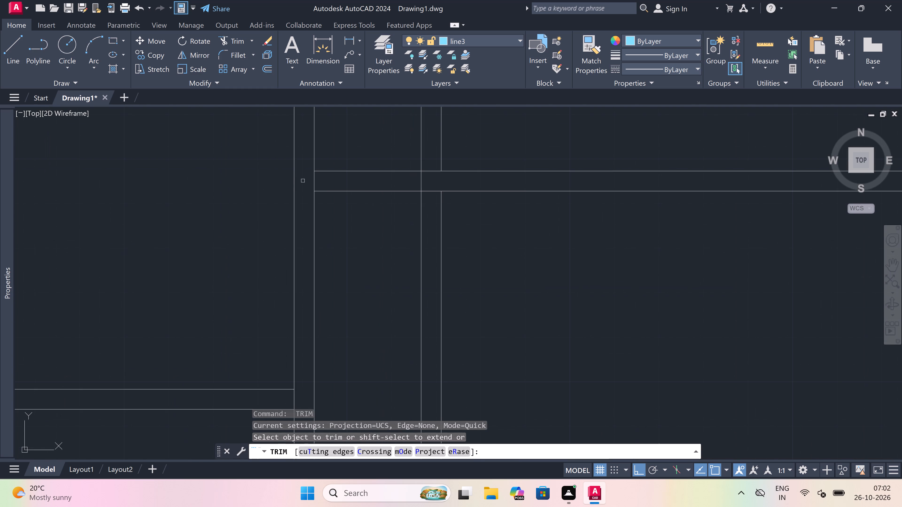
{"action": "left_click_drag", "start_coordinate": [303, 181], "coordinate": [309, 180]}
{"action": "left_click", "coordinate": [402, 173]}
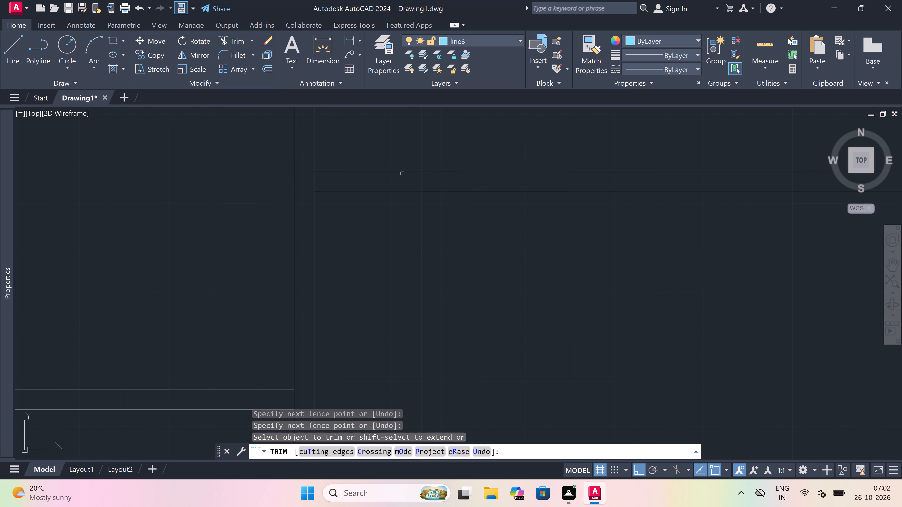
{"action": "left_click", "coordinate": [436, 171]}
{"action": "left_click", "coordinate": [430, 160]}
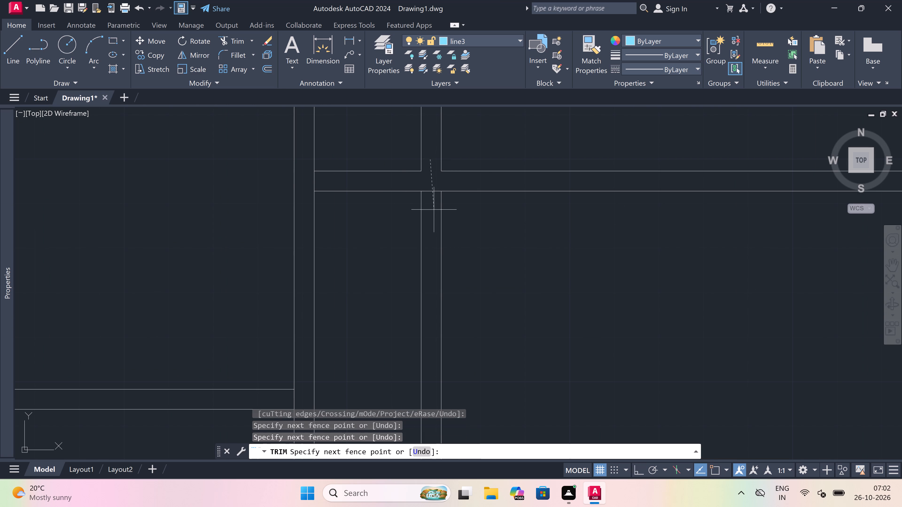
{"action": "left_click", "coordinate": [434, 216]}
Trim the passage's west wall line between the two extended north wall lines to open the junction.
{"action": "scroll", "coordinate": [434, 215], "scroll_direction": "down", "scroll_amount": 4}
{"action": "scroll", "coordinate": [420, 210], "scroll_direction": "up", "scroll_amount": 3}
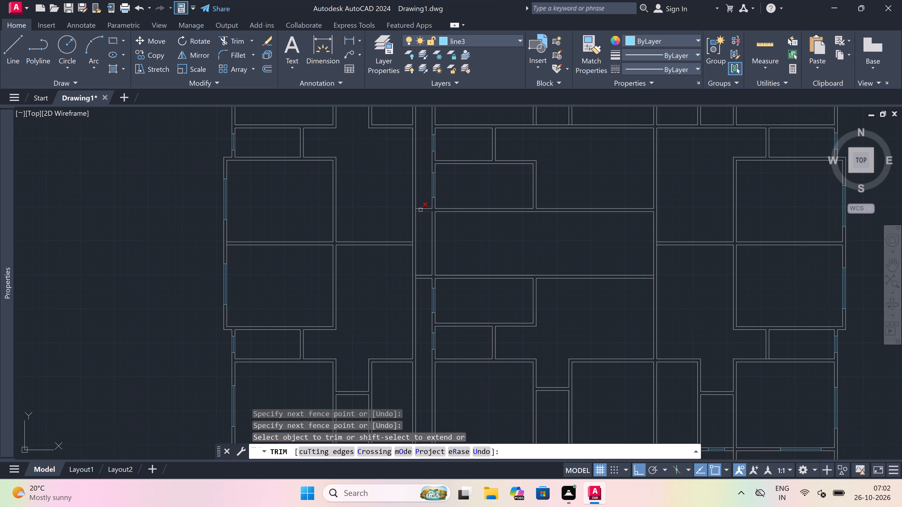
{"action": "scroll", "coordinate": [393, 218], "scroll_direction": "up", "scroll_amount": 2}
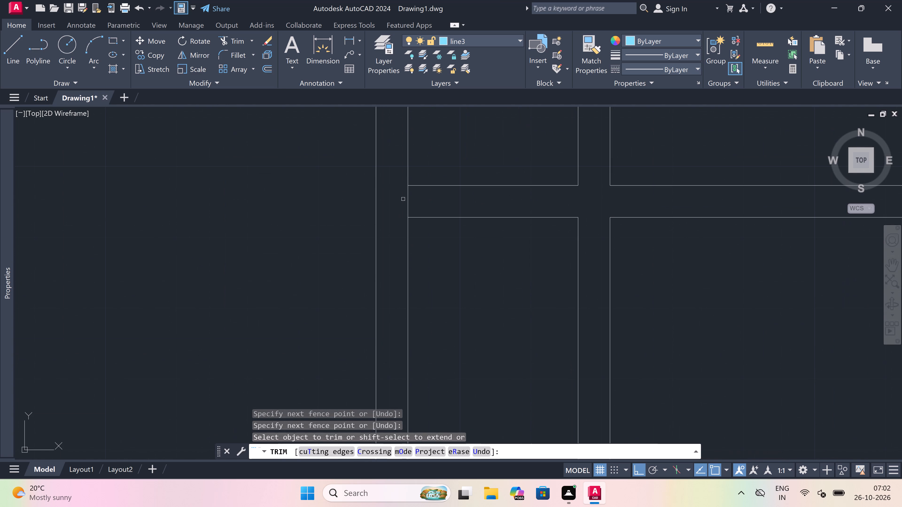
{"action": "left_click_drag", "start_coordinate": [403, 197], "coordinate": [406, 197]}
{"action": "left_click", "coordinate": [438, 195]}
{"action": "scroll", "coordinate": [431, 197], "scroll_direction": "down", "scroll_amount": 5}
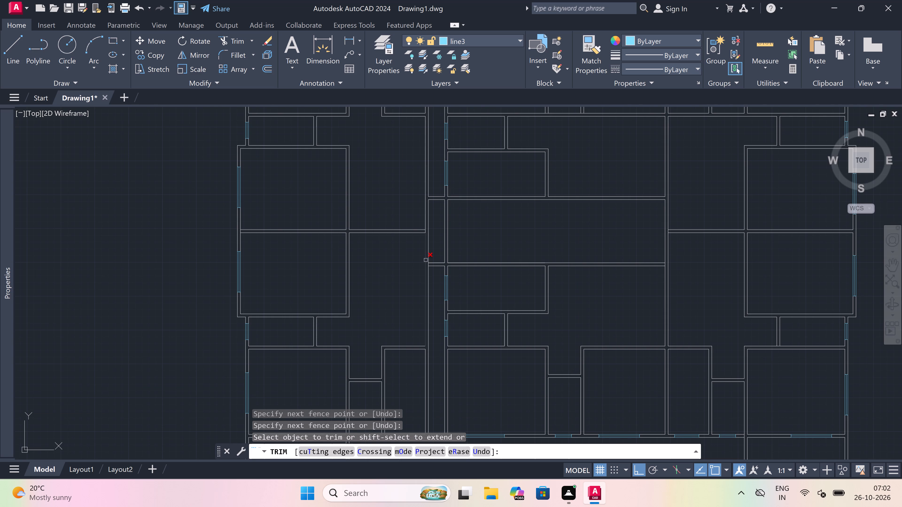
{"action": "key", "text": "Escape"}
Start a new line and make line2 the current layer.
{"action": "scroll", "coordinate": [426, 260], "scroll_direction": "up", "scroll_amount": 2}
{"action": "scroll", "coordinate": [426, 260], "scroll_direction": "down", "scroll_amount": 3}
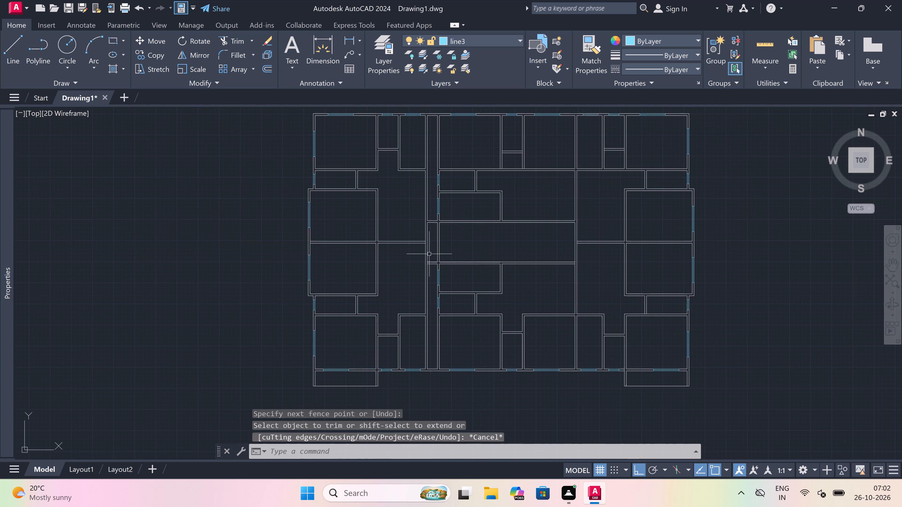
{"action": "scroll", "coordinate": [458, 234], "scroll_direction": "up", "scroll_amount": 2}
{"action": "key", "text": "l"}
{"action": "key", "text": "space"}
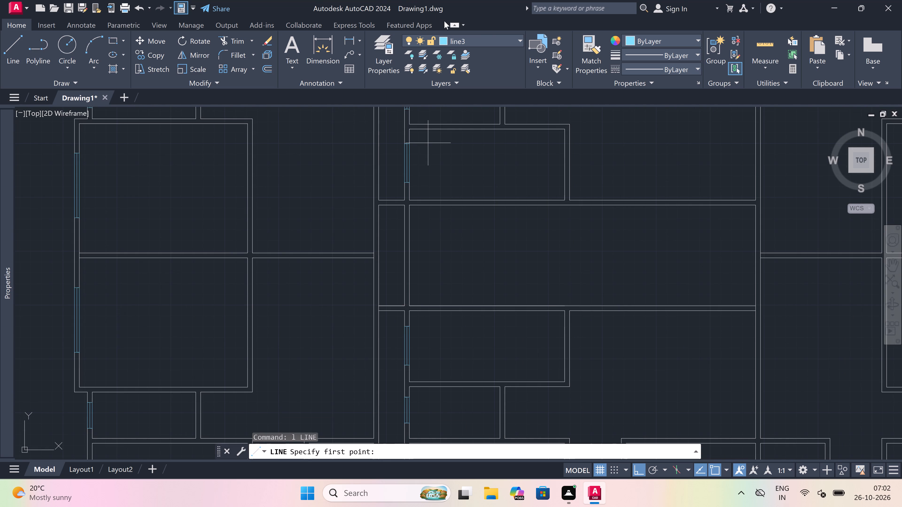
{"action": "left_click", "coordinate": [503, 37]}
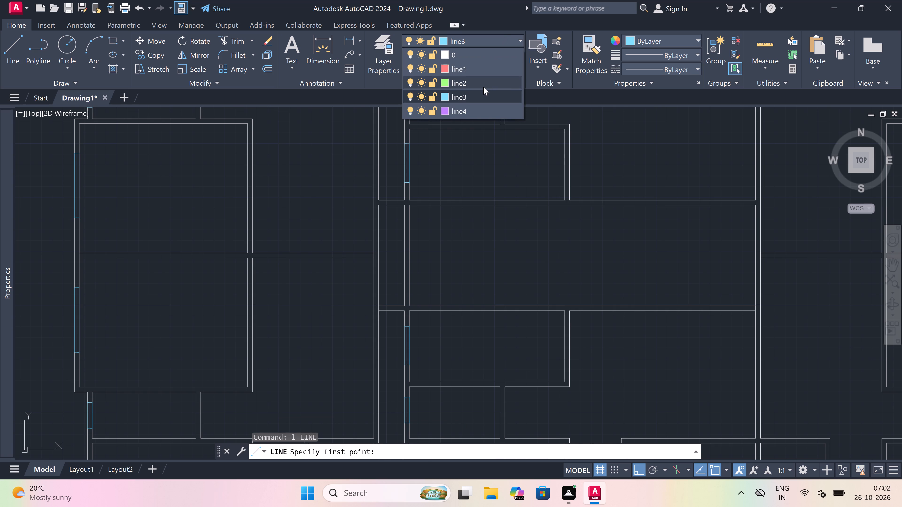
{"action": "left_click", "coordinate": [484, 79]}
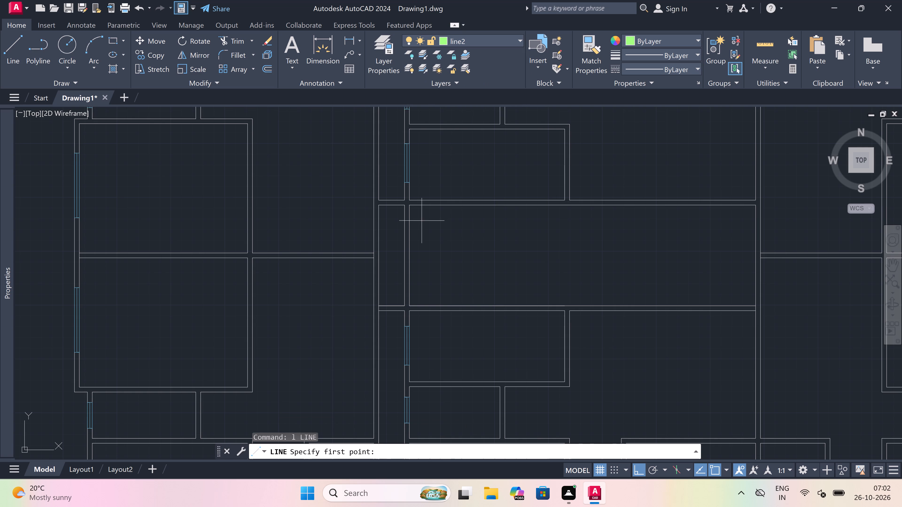